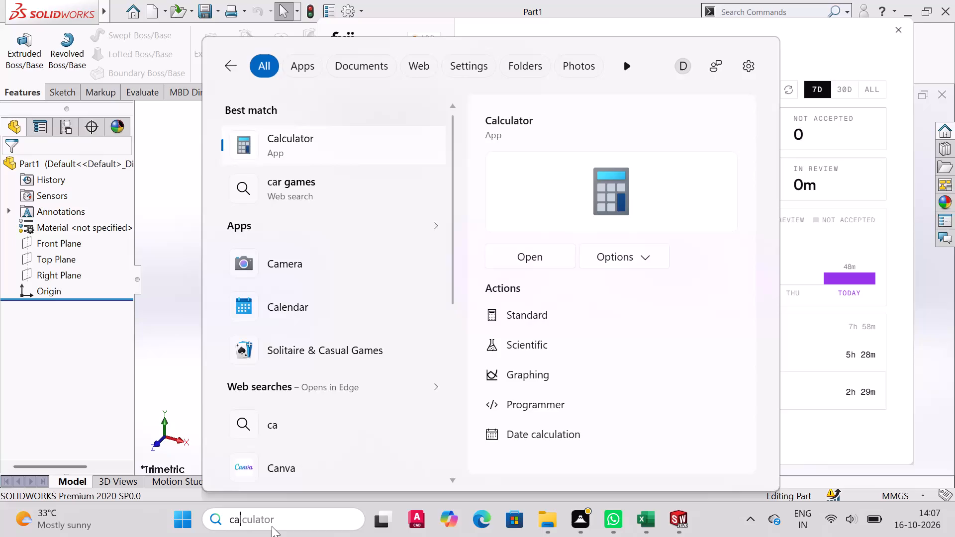
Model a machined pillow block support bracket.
In Calculator, placed clear of the daily activity chart, add up the minutes for Today, Wednesday, Tuesday and Monday: 48 + 26 + 185 + 60.
{"action": "key", "text": "Return"}
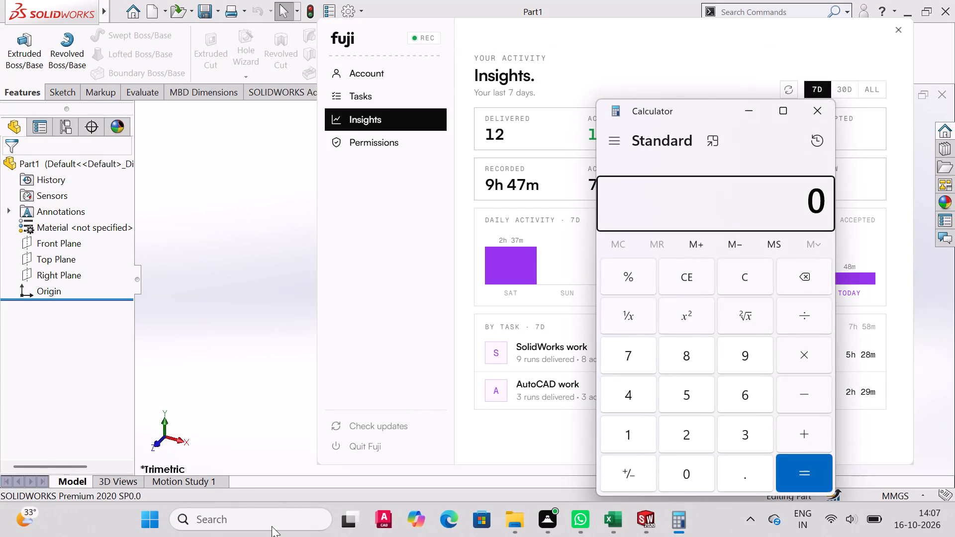
{"action": "left_click_drag", "start_coordinate": [705, 116], "coordinate": [286, 118]}
{"action": "type", "text": "48"}
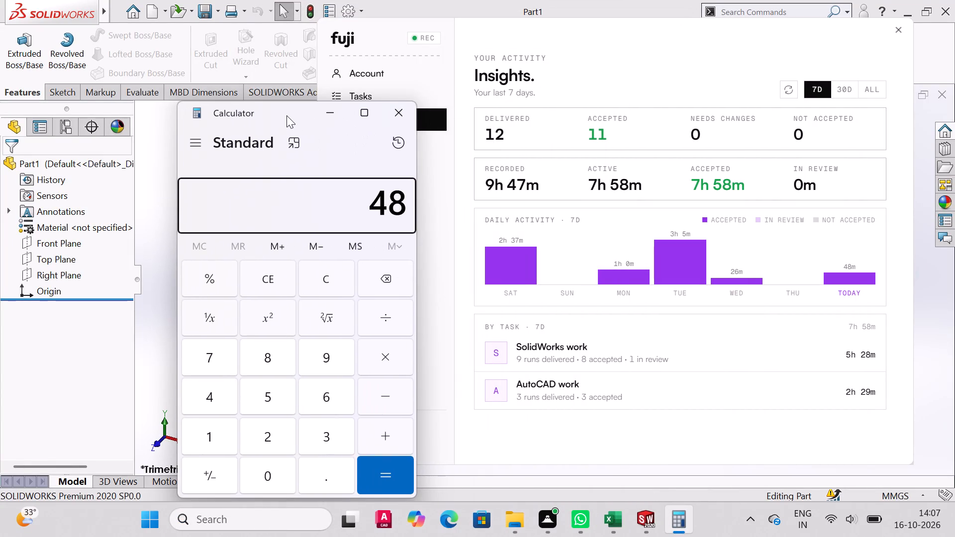
{"action": "key", "text": "shift+plus"}
{"action": "key", "text": "2"}
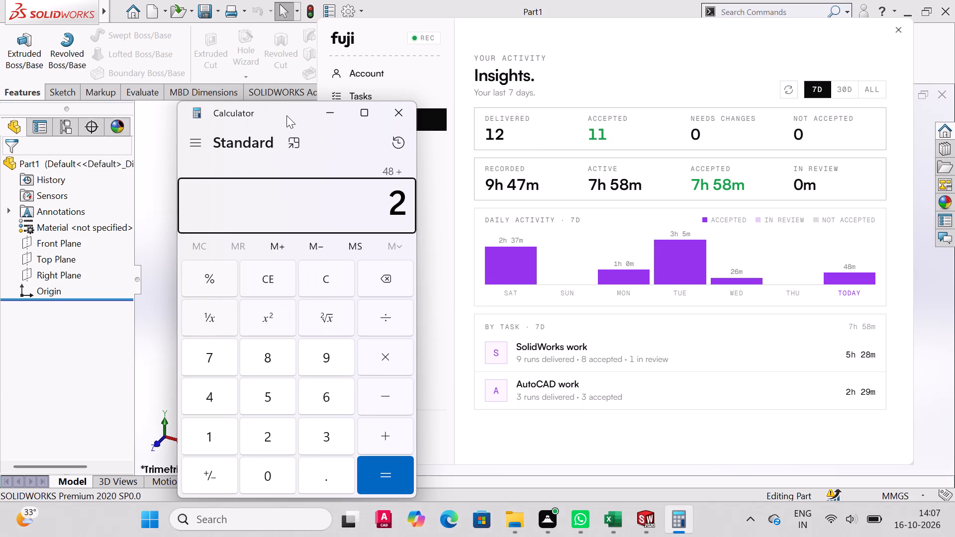
{"action": "key", "text": "6"}
{"action": "key", "text": "shift+plus"}
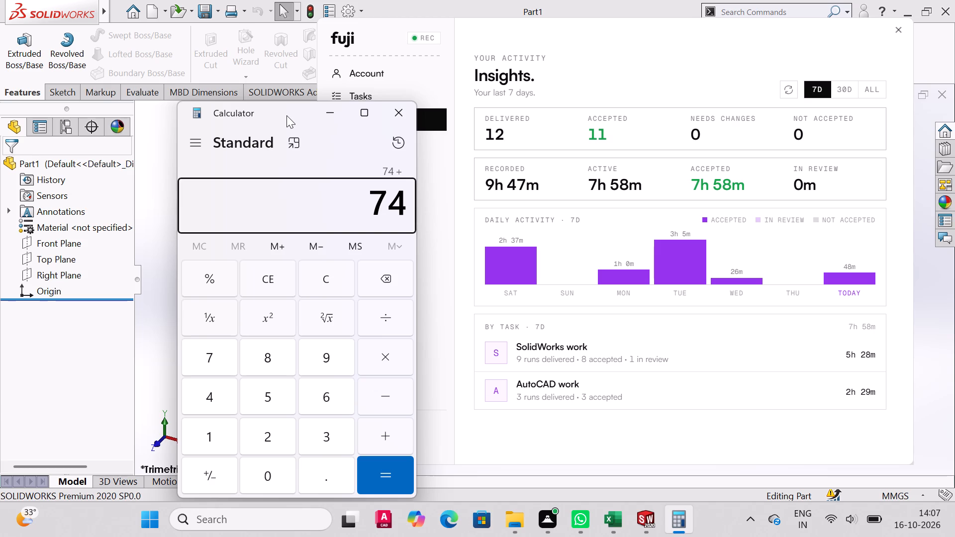
{"action": "type", "text": "185"}
{"action": "key", "text": "shift+plus"}
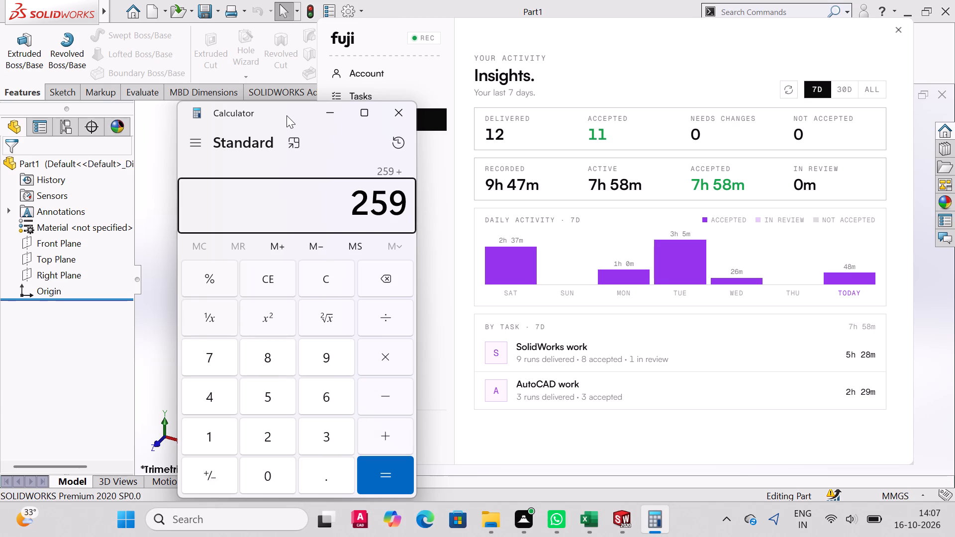
{"action": "key", "text": "shift+plus"}
{"action": "type", "text": "60"}
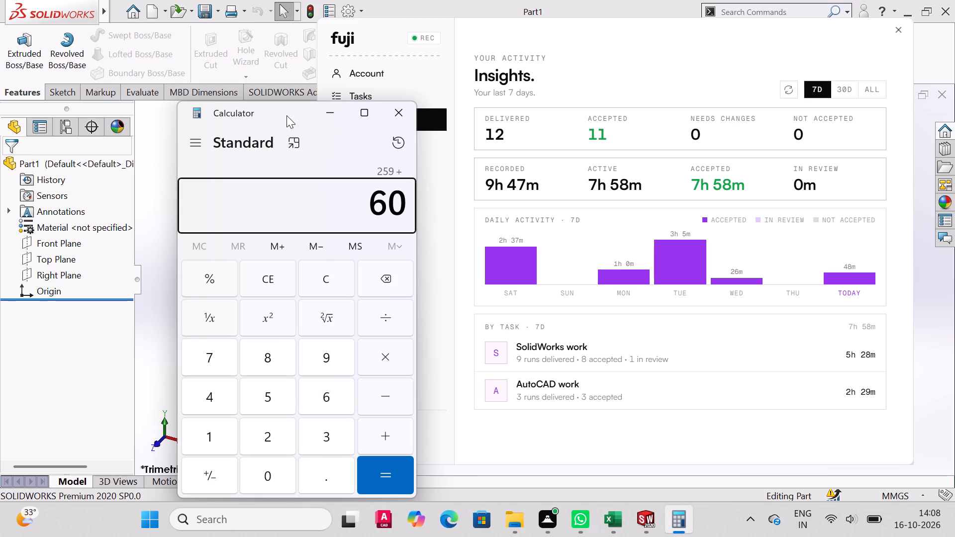
{"action": "key", "text": "Return"}
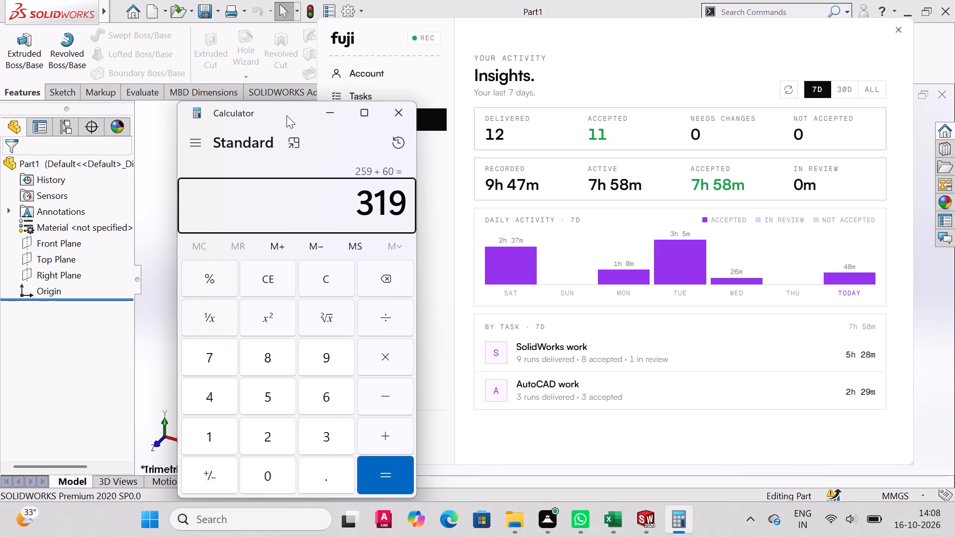
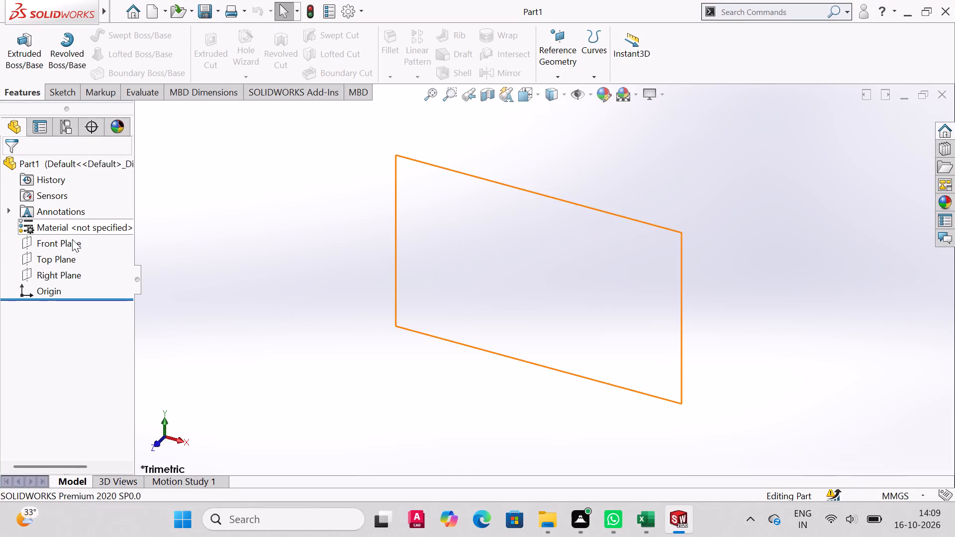
In SOLIDWORKS, start a sketch on the Top Plane and draw a horizontal line about 161 mm long from the origin.
{"action": "left_click", "coordinate": [55, 257]}
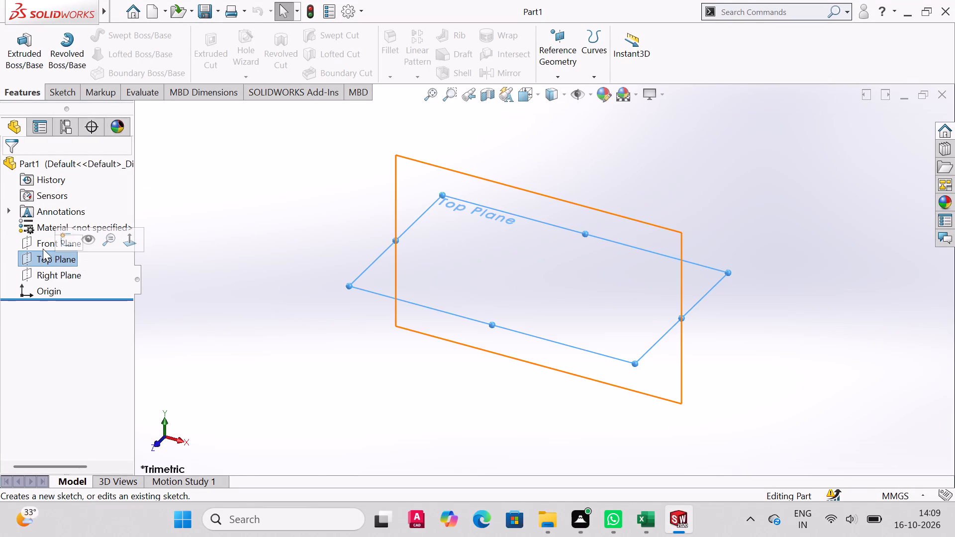
{"action": "left_click", "coordinate": [60, 240]}
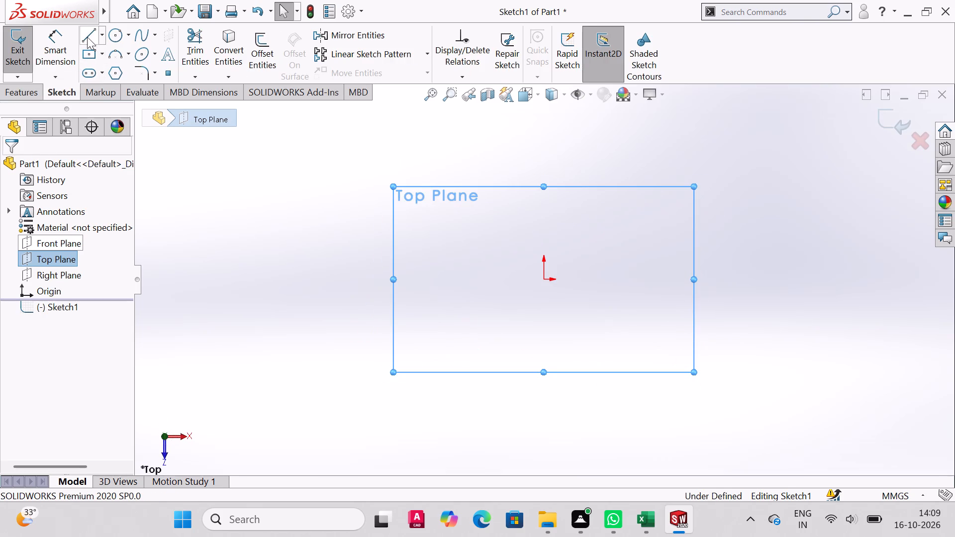
{"action": "left_click", "coordinate": [87, 36]}
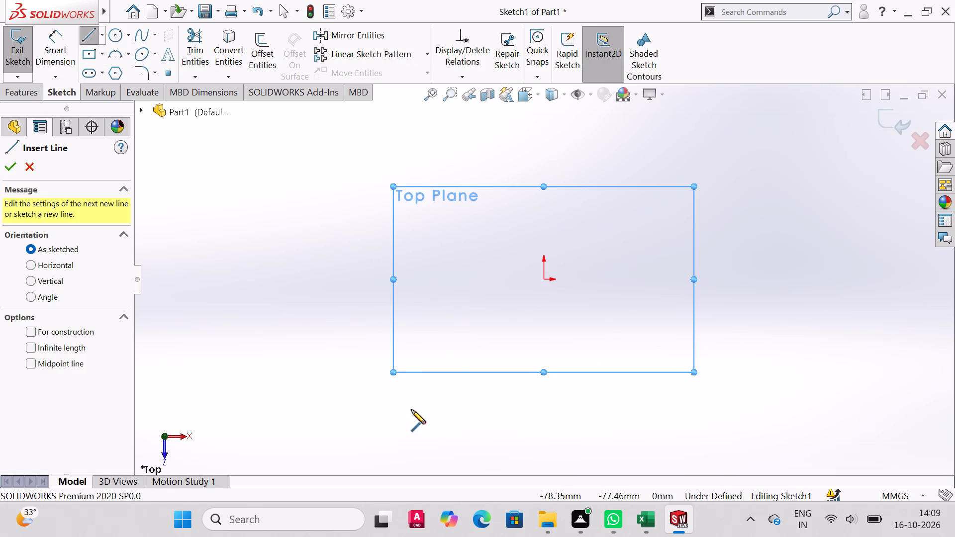
{"action": "left_click", "coordinate": [544, 278]}
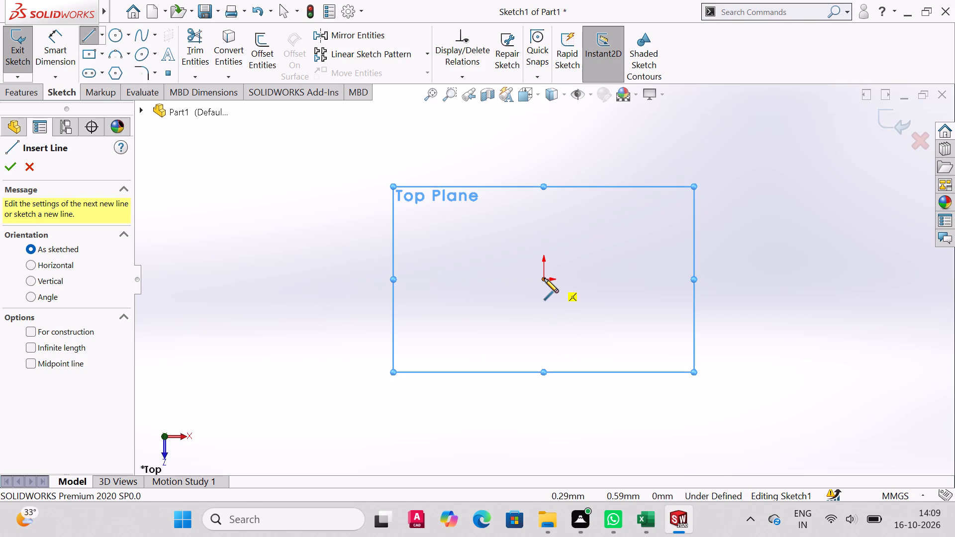
{"action": "left_click", "coordinate": [816, 278]}
{"action": "right_click", "coordinate": [816, 278]}
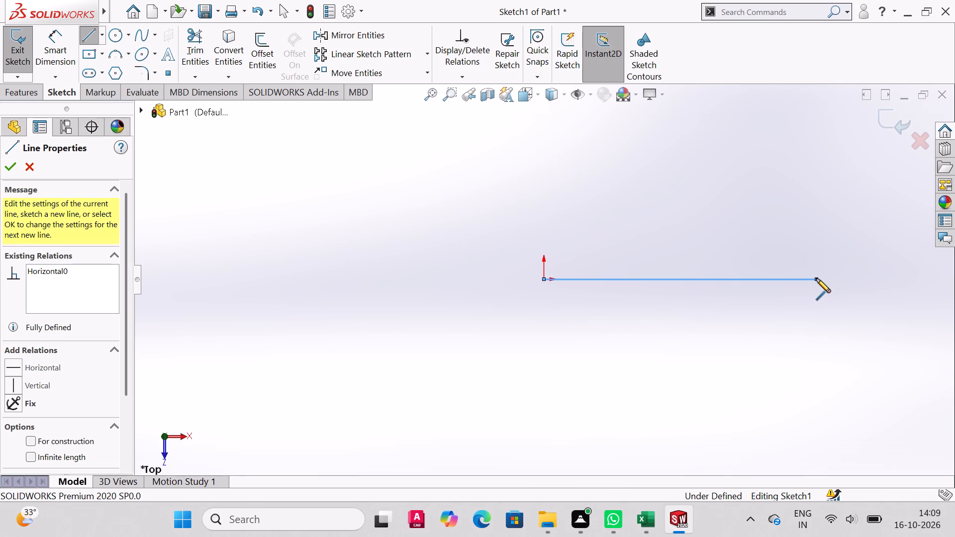
{"action": "left_click", "coordinate": [825, 283]}
Dimension the horizontal line's length and set it to 215 mm.
{"action": "left_click", "coordinate": [61, 44]}
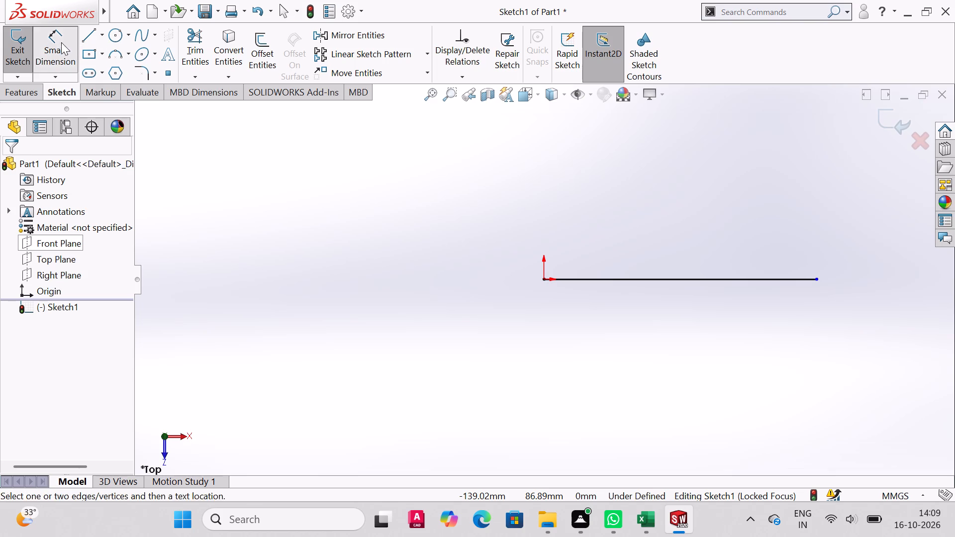
{"action": "left_click", "coordinate": [674, 282]}
{"action": "left_click", "coordinate": [682, 350]}
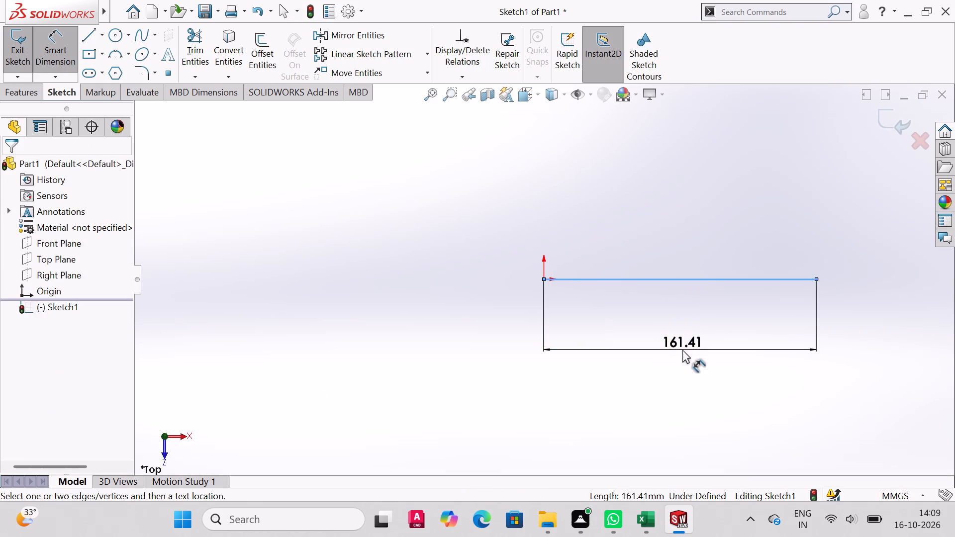
{"action": "type", "text": "21"}
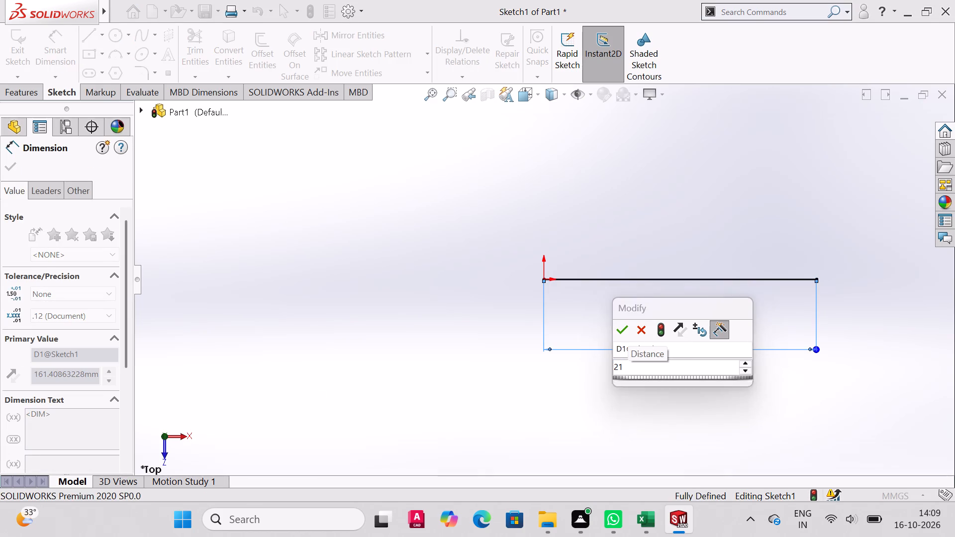
{"action": "key", "text": "5"}
{"action": "key", "text": "Return"}
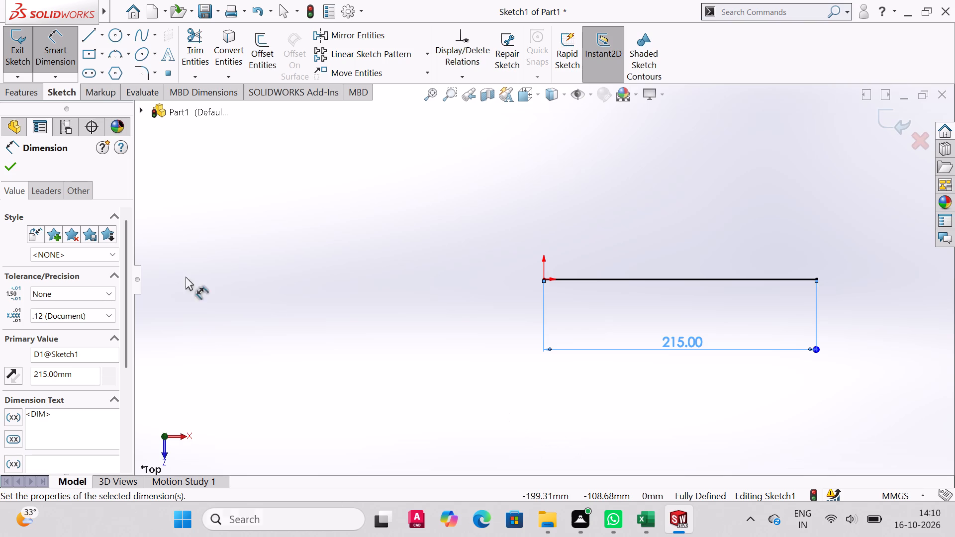
Draw a vertical line about 87 mm long upward from the free end of the 215 mm line.
{"action": "left_click", "coordinate": [92, 37]}
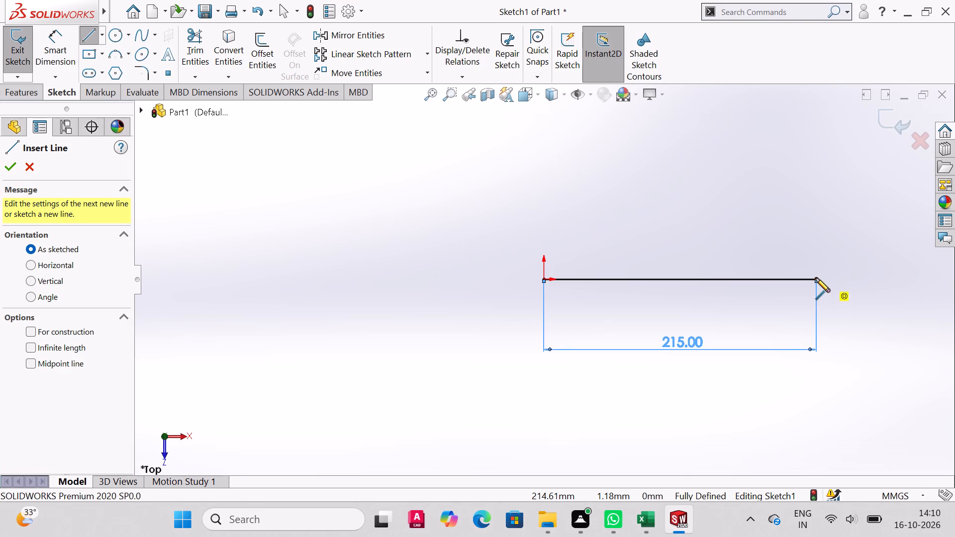
{"action": "left_click", "coordinate": [816, 278]}
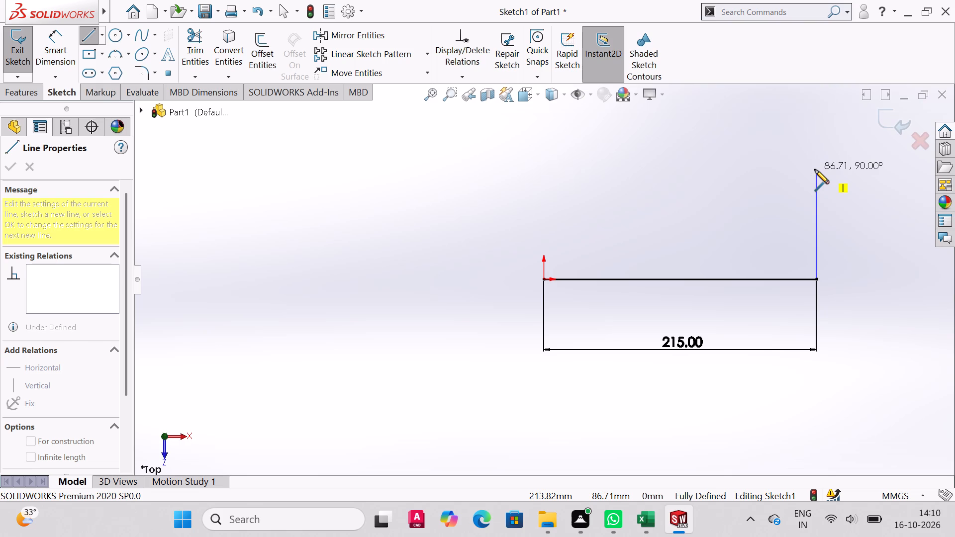
{"action": "left_click", "coordinate": [815, 170]}
{"action": "right_click", "coordinate": [815, 170]}
{"action": "left_click", "coordinate": [829, 189]}
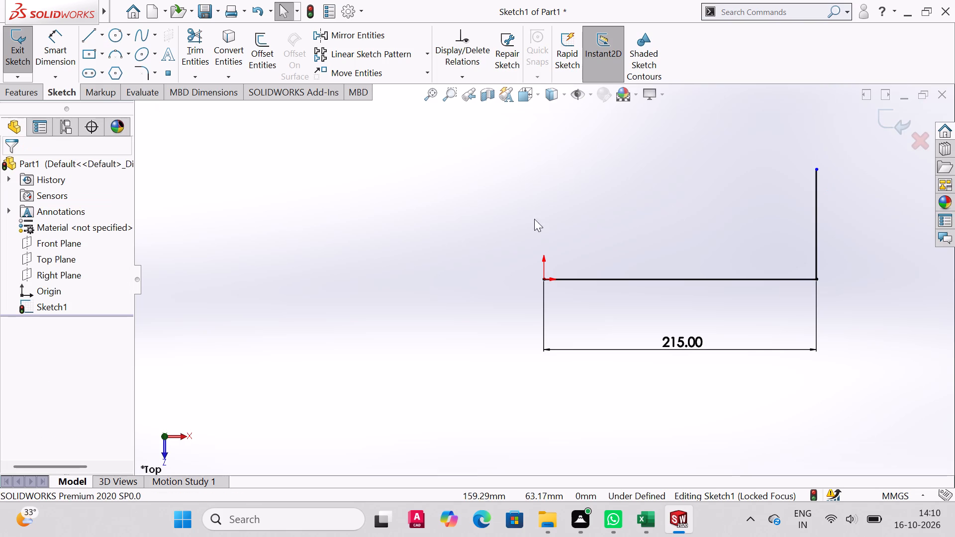
Dimension the vertical line's length and set it to 125 mm.
{"action": "left_click", "coordinate": [61, 43]}
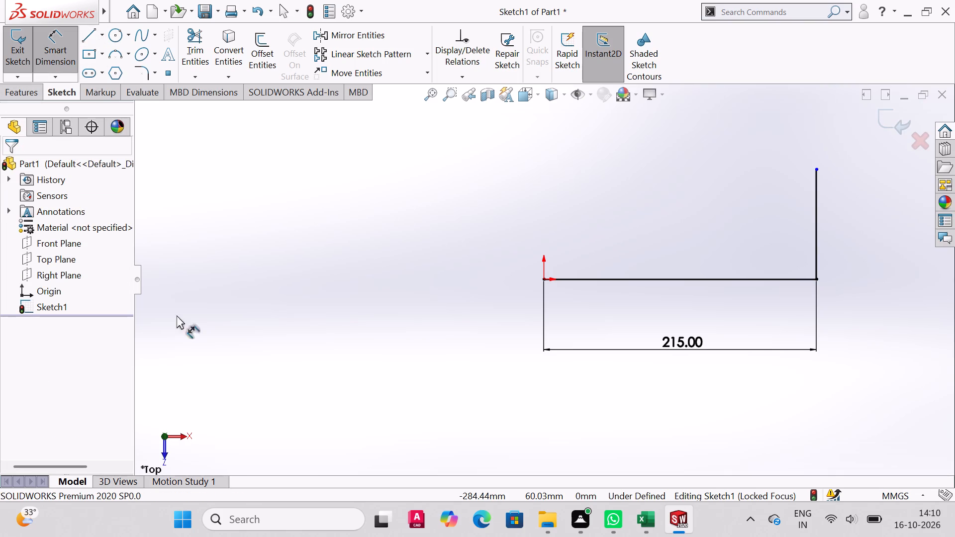
{"action": "left_click", "coordinate": [814, 225]}
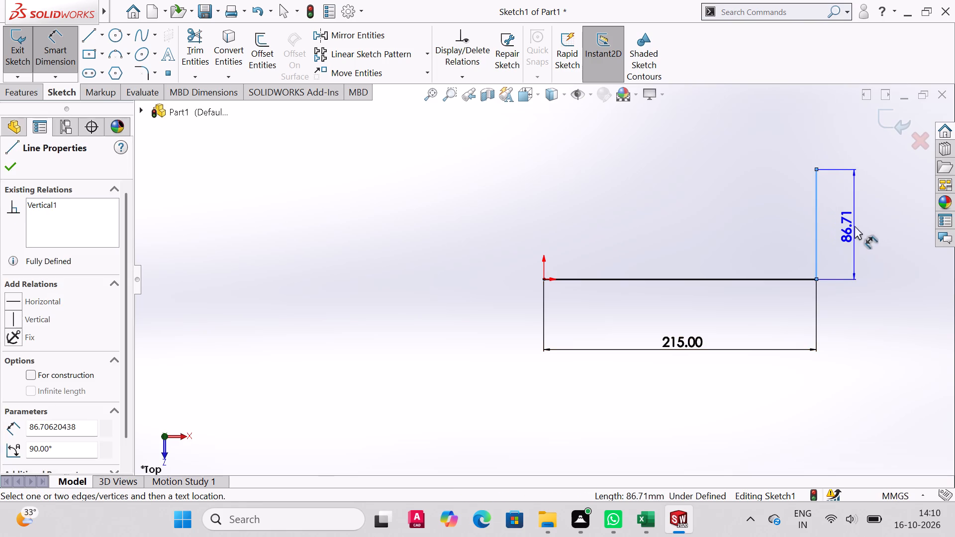
{"action": "left_click", "coordinate": [857, 226]}
{"action": "type", "text": "125"}
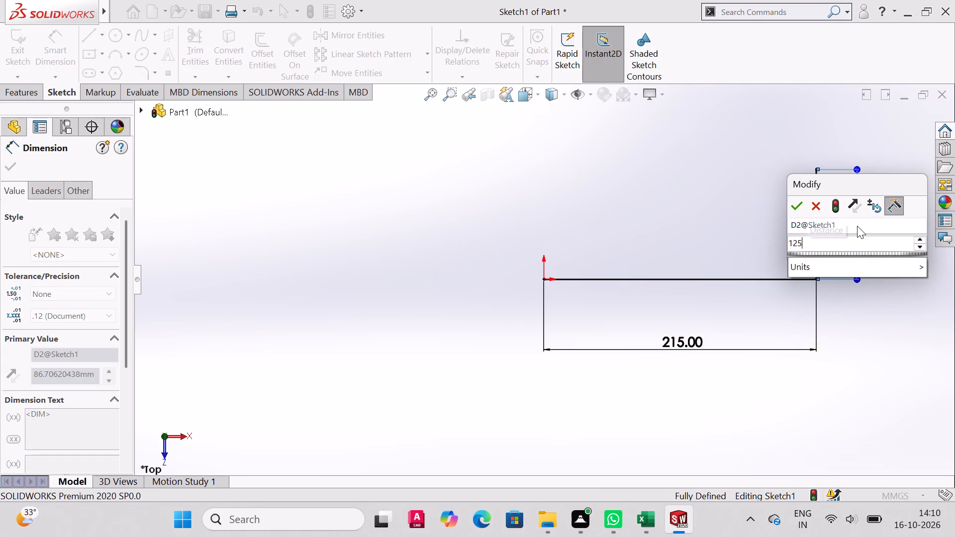
{"action": "key", "text": "Return"}
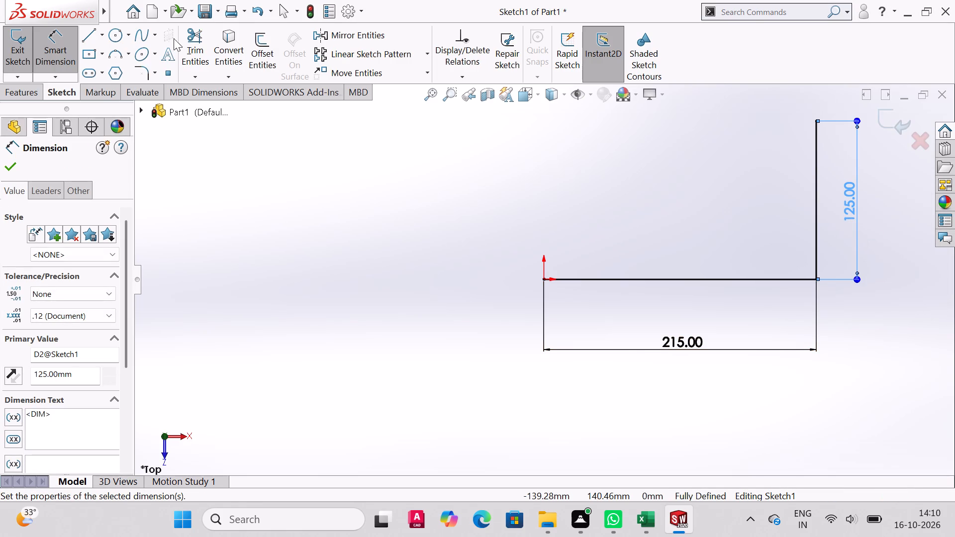
Close the rectangle with a horizontal line from the top of the 125 mm line and a vertical line down to the origin.
{"action": "left_click", "coordinate": [90, 38]}
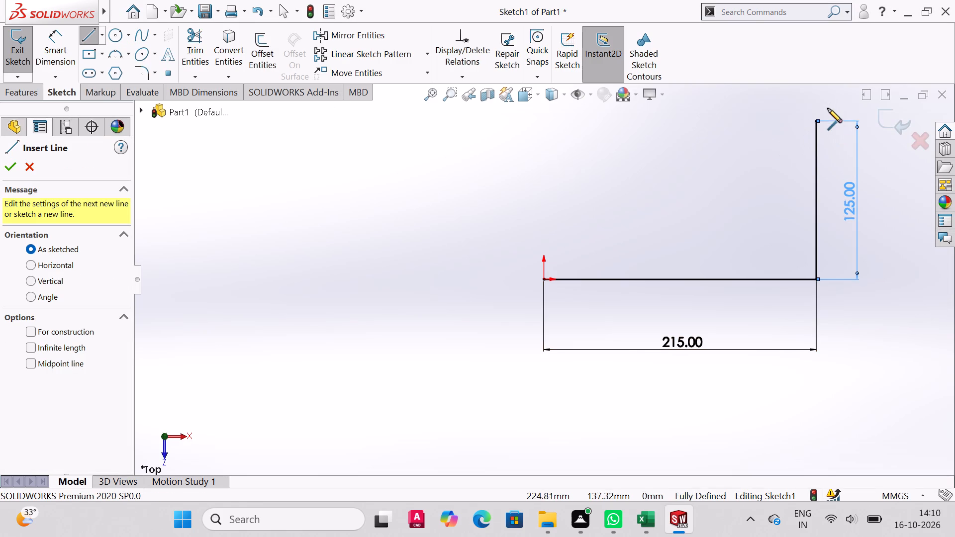
{"action": "left_click", "coordinate": [816, 122]}
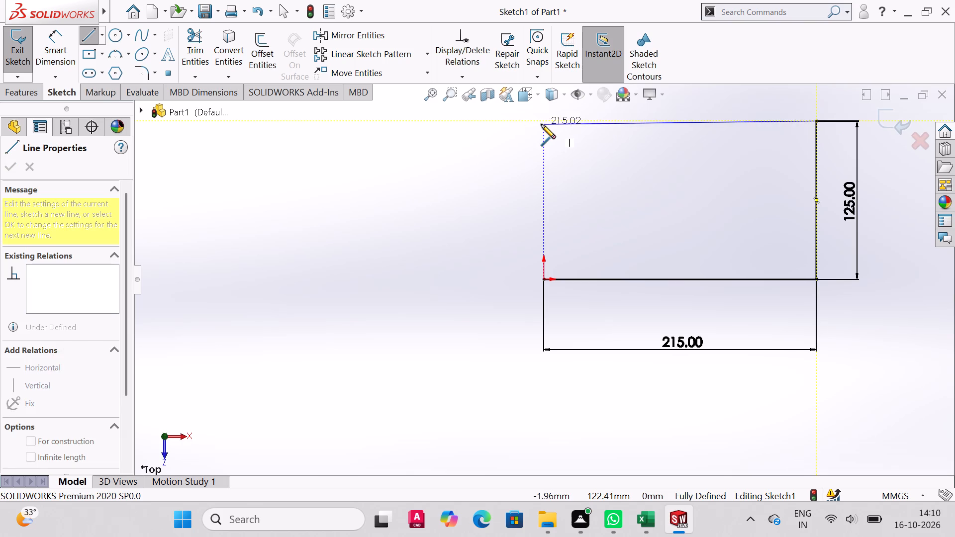
{"action": "left_click", "coordinate": [542, 121]}
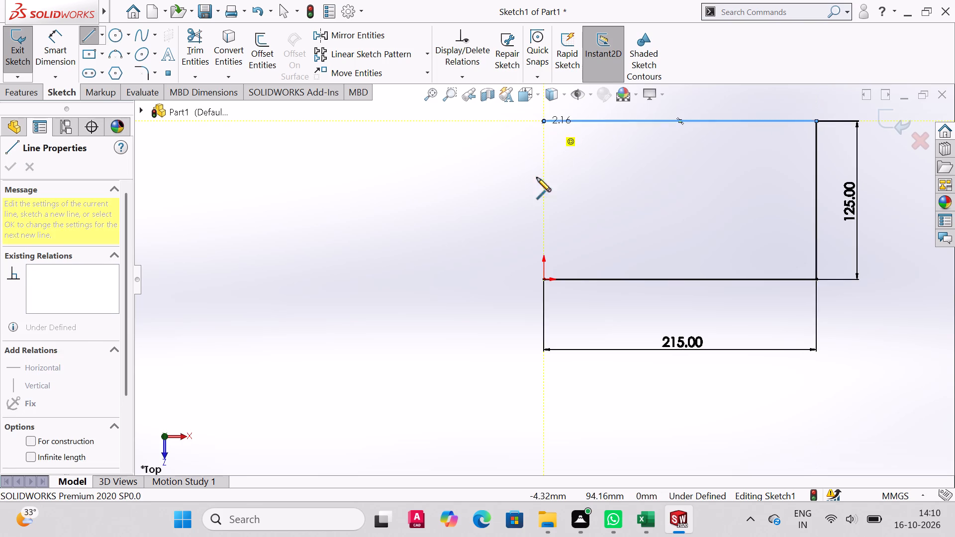
{"action": "left_click", "coordinate": [545, 279]}
{"action": "right_click", "coordinate": [544, 279]}
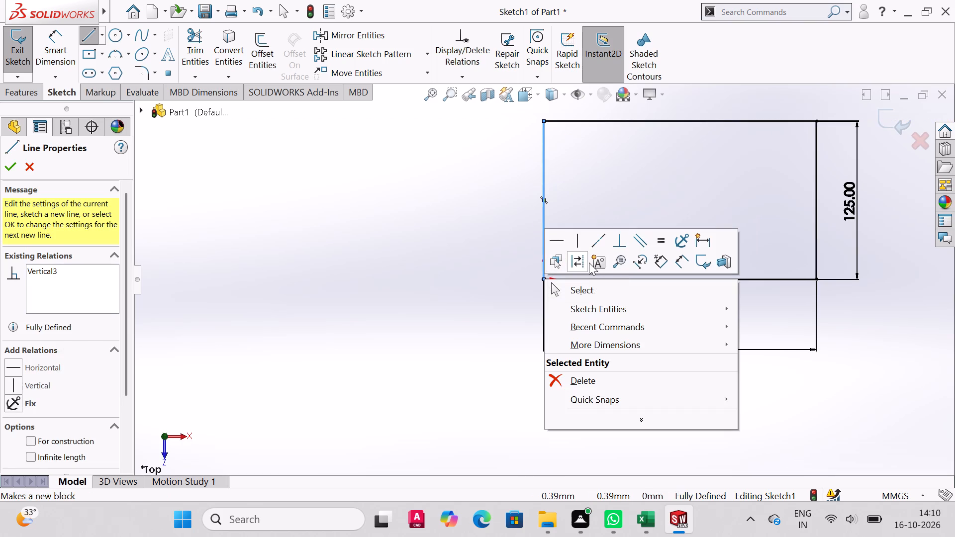
{"action": "left_click", "coordinate": [589, 284]}
{"action": "scroll", "coordinate": [594, 236], "scroll_direction": "up", "scroll_amount": 2}
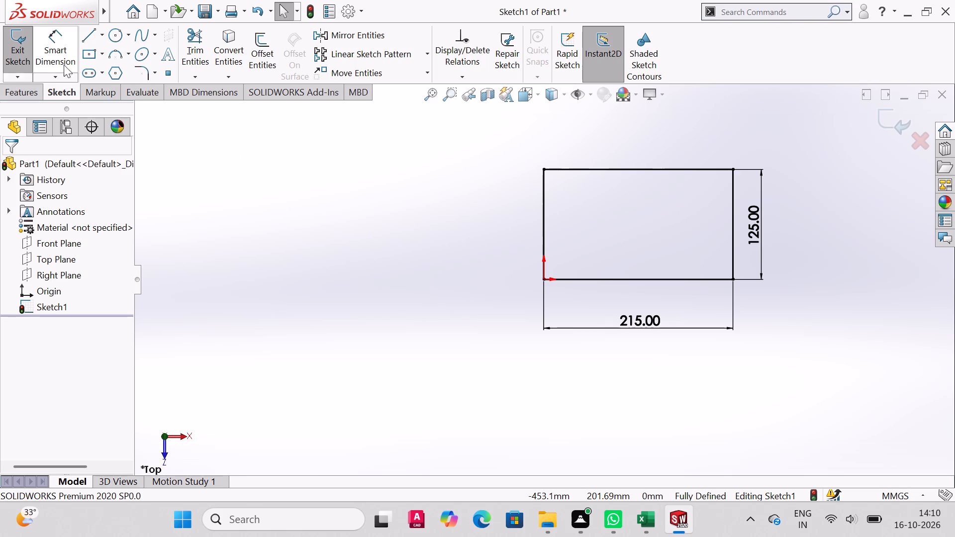
Draw a line about 50 mm long from the origin along the rectangle's bottom edge.
{"action": "left_click", "coordinate": [93, 39]}
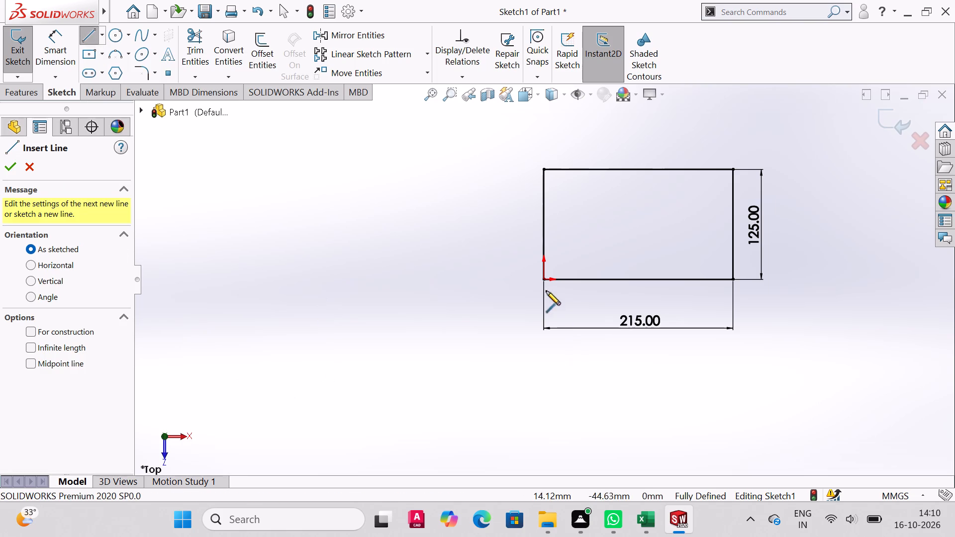
{"action": "left_click", "coordinate": [545, 279]}
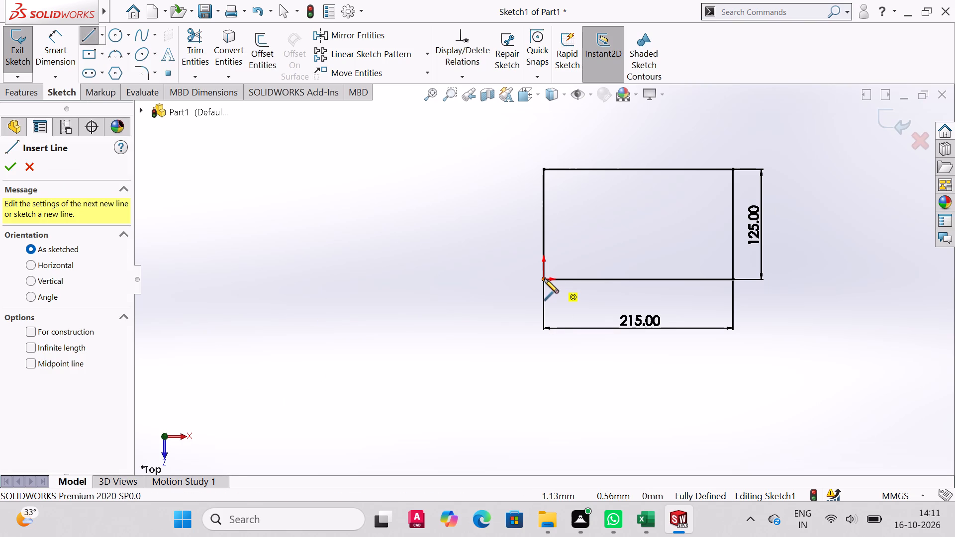
{"action": "left_click", "coordinate": [587, 280]}
{"action": "right_click", "coordinate": [586, 280]}
{"action": "left_click", "coordinate": [632, 285]}
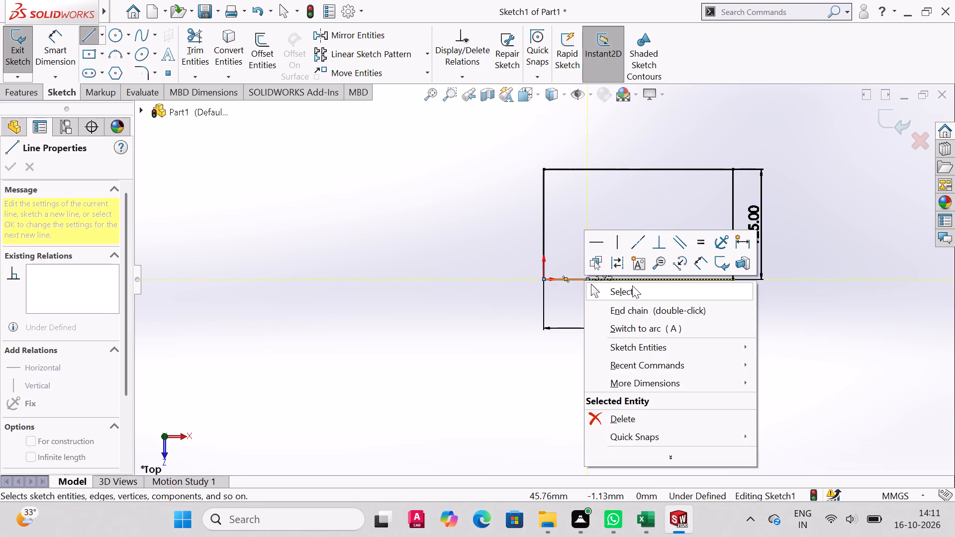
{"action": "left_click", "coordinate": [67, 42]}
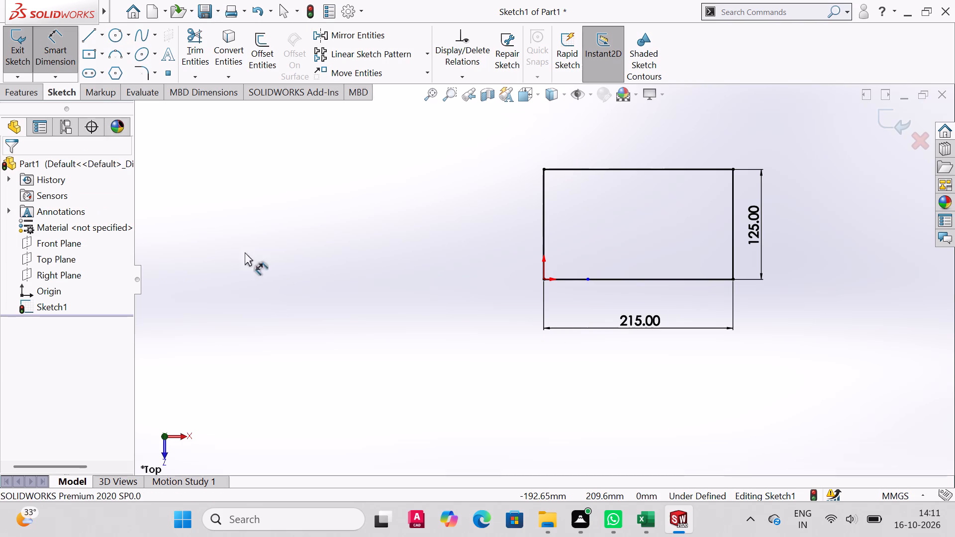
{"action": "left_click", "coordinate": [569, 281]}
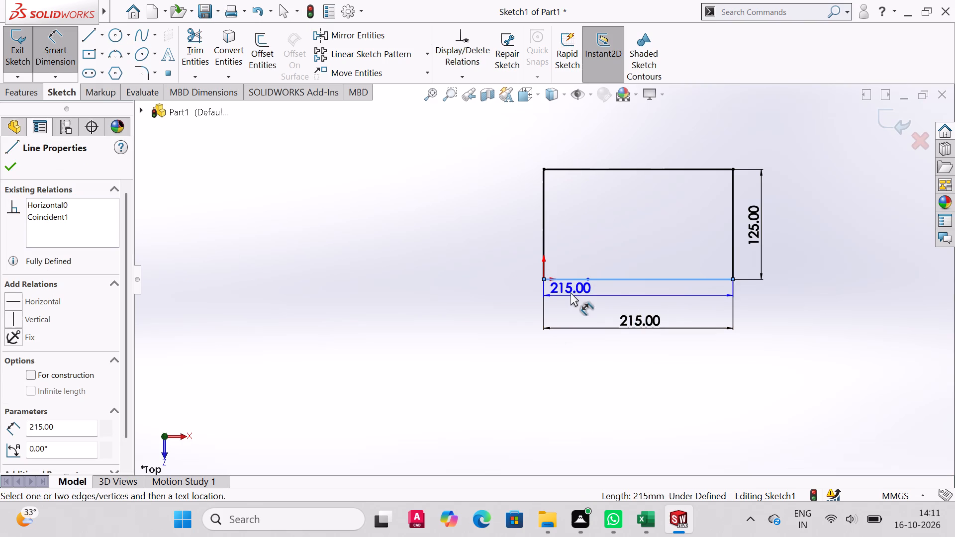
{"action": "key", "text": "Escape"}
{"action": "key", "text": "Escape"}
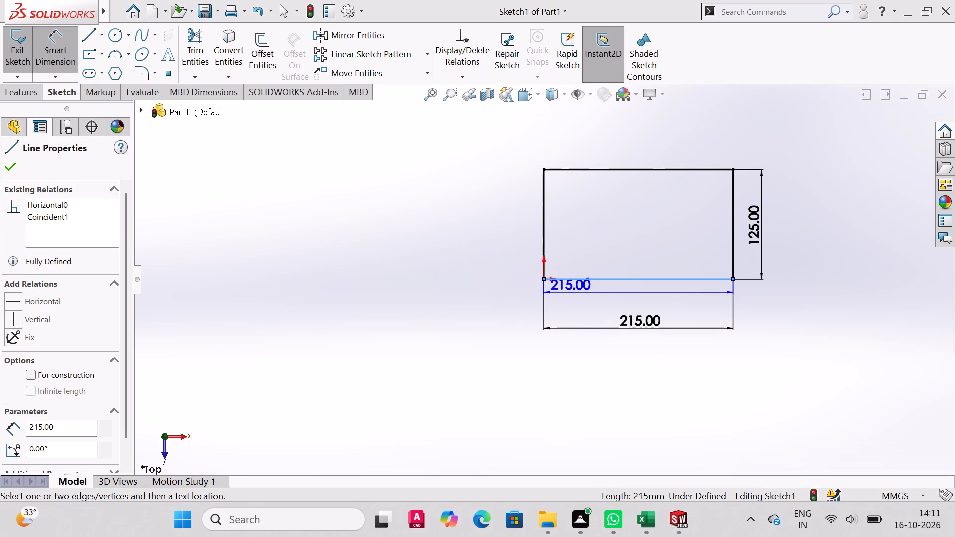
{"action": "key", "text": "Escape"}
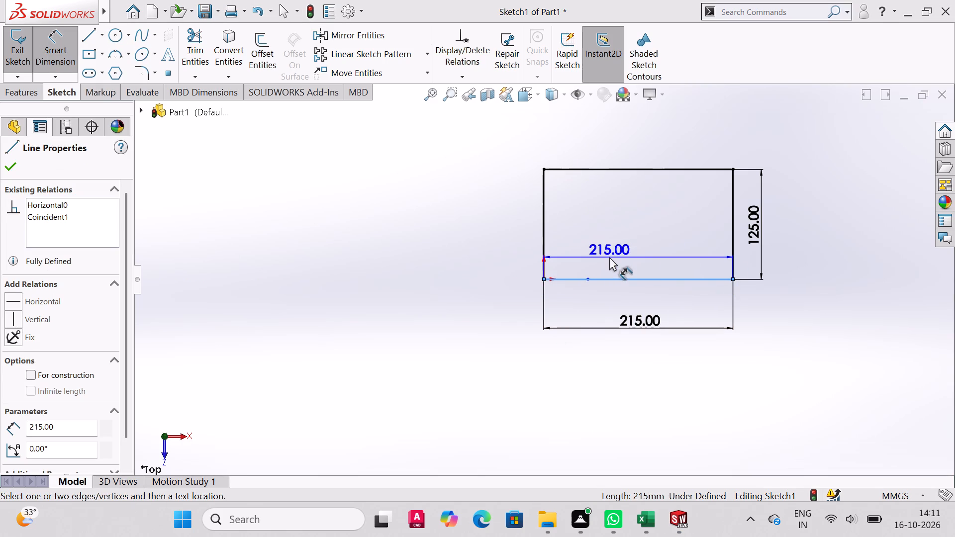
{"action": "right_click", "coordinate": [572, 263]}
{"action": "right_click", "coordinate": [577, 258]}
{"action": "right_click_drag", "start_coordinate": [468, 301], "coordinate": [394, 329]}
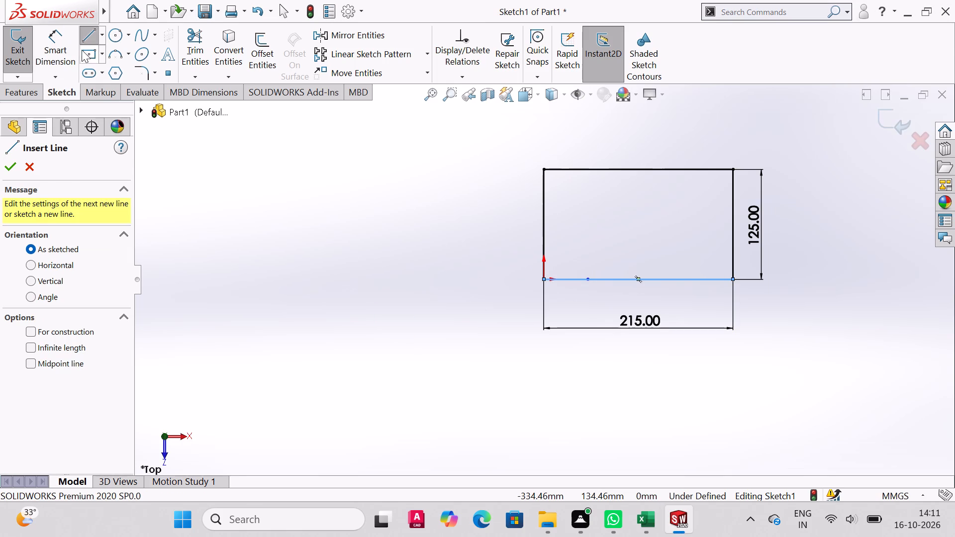
Dimension the short line's endpoint on the bottom edge from the origin and set the distance to 50 mm.
{"action": "left_click", "coordinate": [60, 39]}
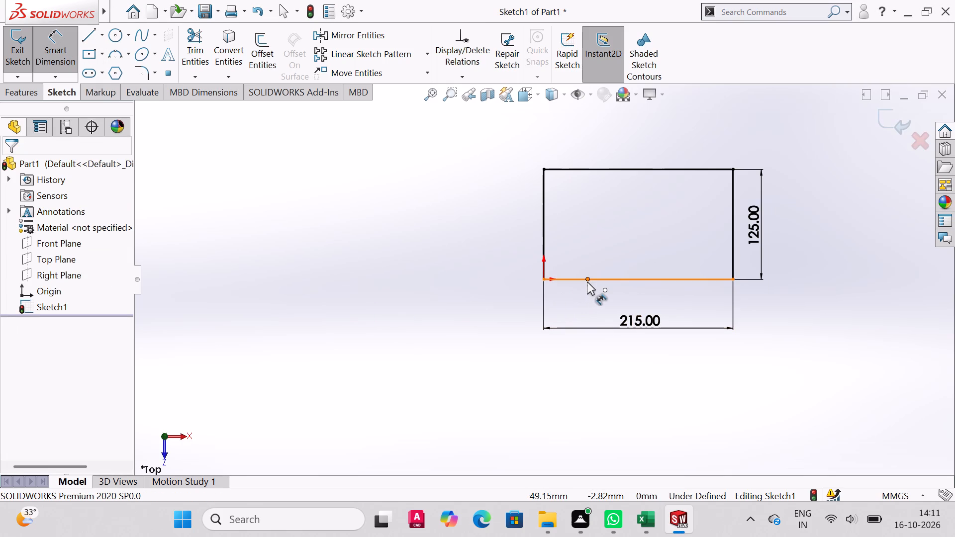
{"action": "left_click", "coordinate": [587, 280]}
{"action": "left_click", "coordinate": [543, 281]}
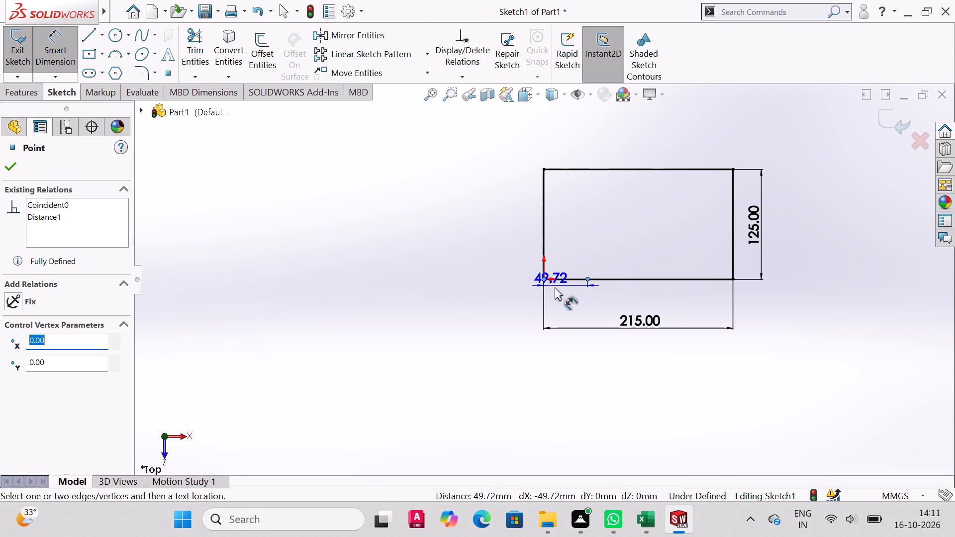
{"action": "left_click", "coordinate": [567, 308]}
{"action": "type", "text": "50"}
{"action": "key", "text": "Return"}
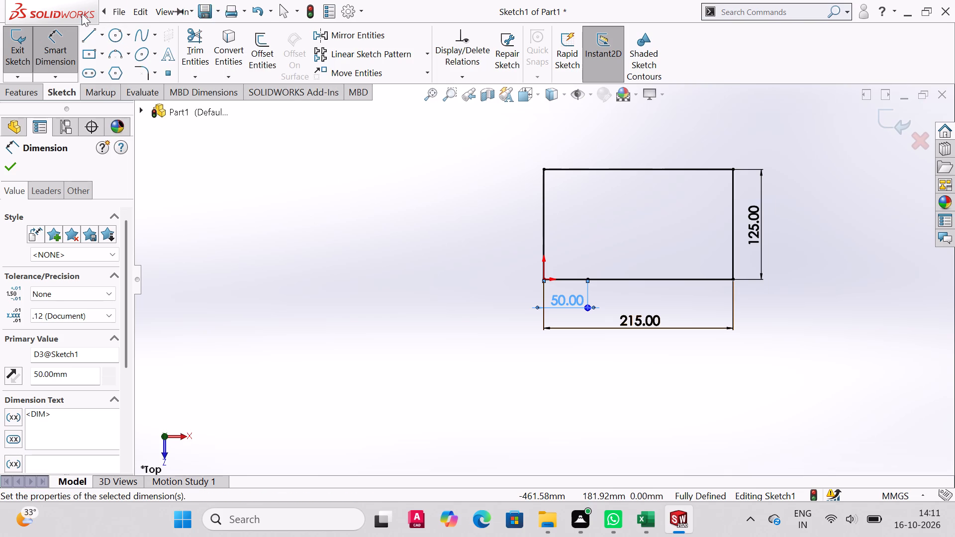
Draw a short vertical line up into the rectangle from the point 50 mm from the origin on the bottom edge.
{"action": "left_click", "coordinate": [87, 30]}
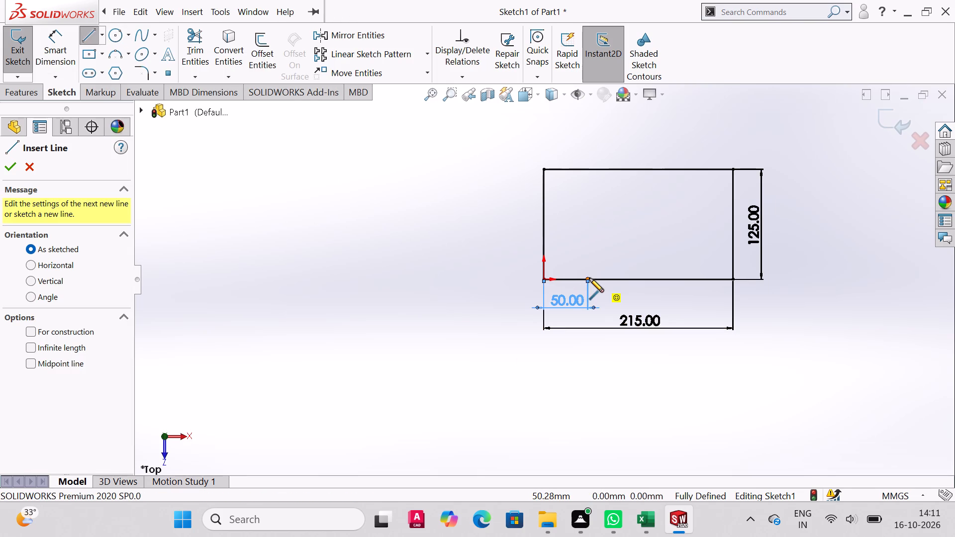
{"action": "left_click", "coordinate": [589, 278]}
{"action": "left_click", "coordinate": [588, 256]}
{"action": "right_click", "coordinate": [588, 256]}
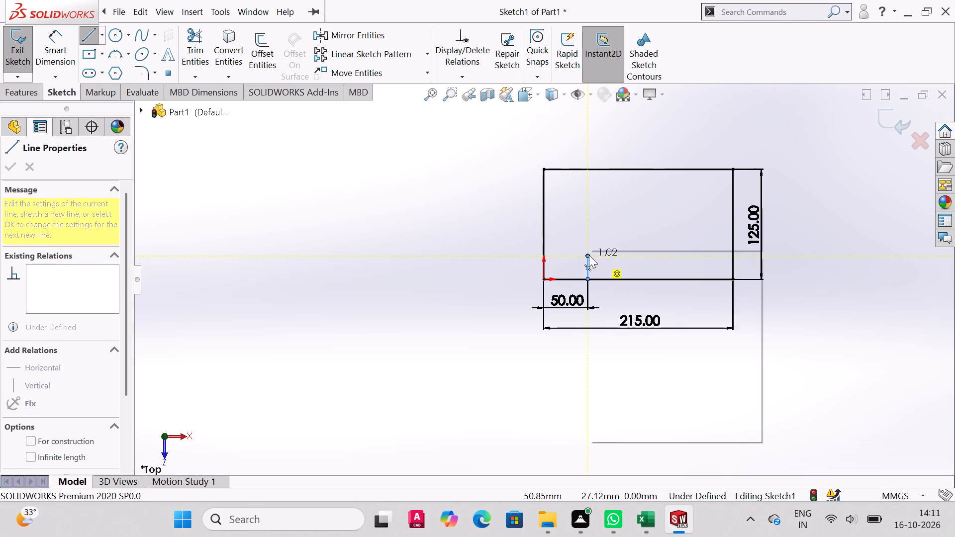
{"action": "left_click", "coordinate": [620, 268]}
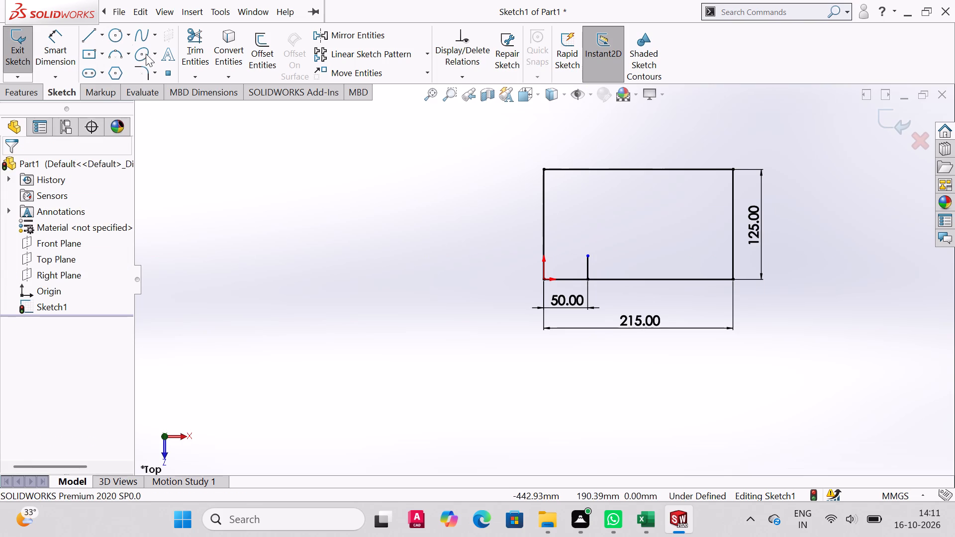
Dimension the short vertical line rising from the bottom edge and set its length to 15 mm.
{"action": "left_click", "coordinate": [61, 36]}
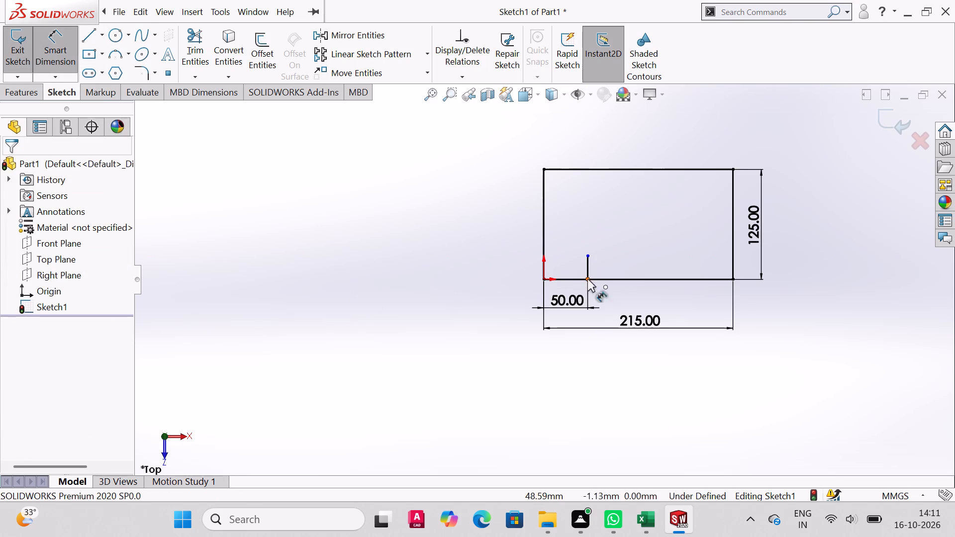
{"action": "left_click", "coordinate": [588, 269]}
{"action": "left_click", "coordinate": [488, 275]}
{"action": "type", "text": "15"}
{"action": "key", "text": "Return"}
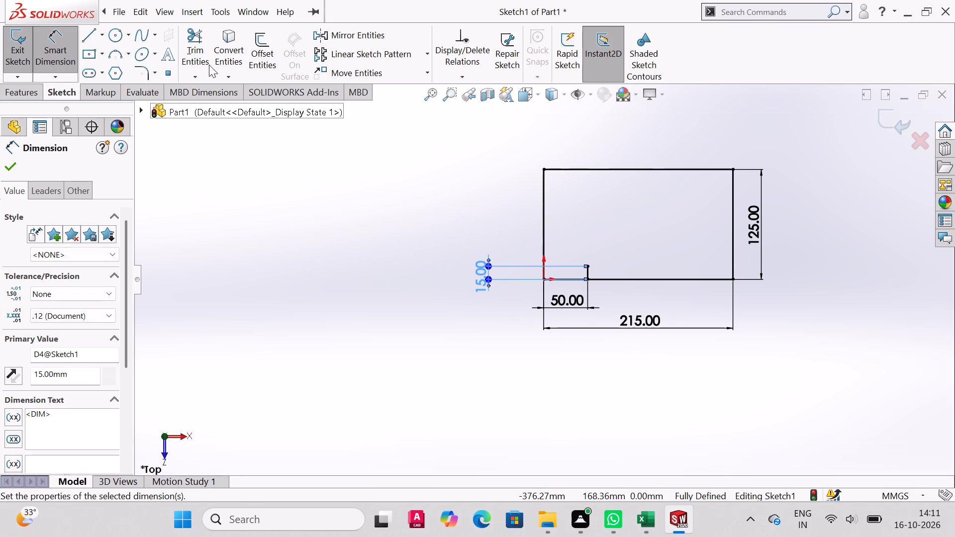
Draw a 15 mm radius circle centred on the short vertical line's upper end, reaching down to the bottom edge.
{"action": "left_click", "coordinate": [107, 40]}
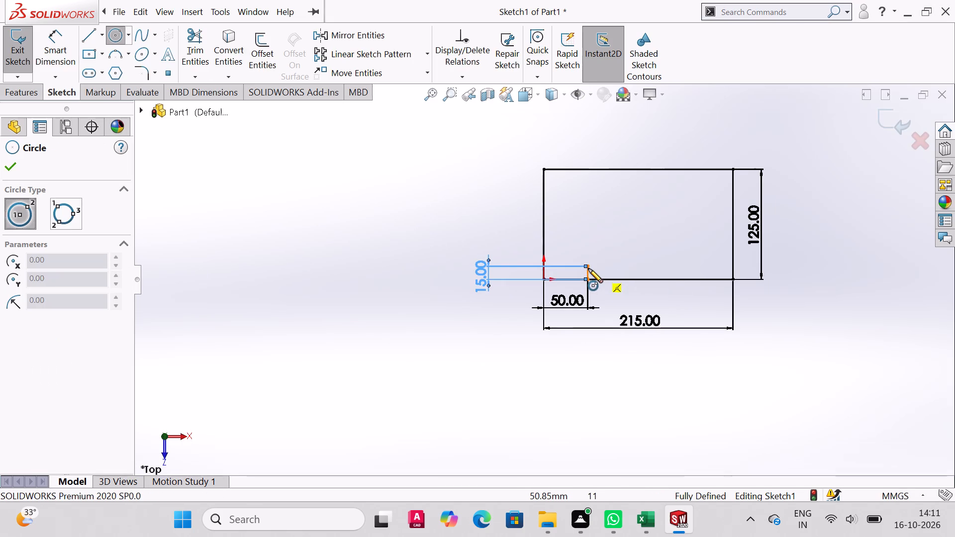
{"action": "left_click", "coordinate": [588, 267]}
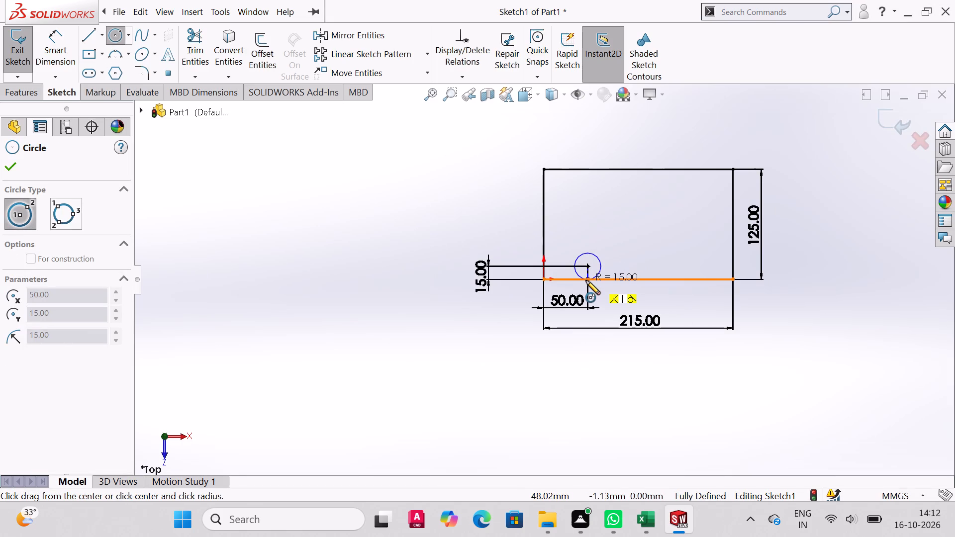
{"action": "left_click", "coordinate": [586, 279]}
{"action": "right_click", "coordinate": [586, 279]}
{"action": "left_click", "coordinate": [628, 287]}
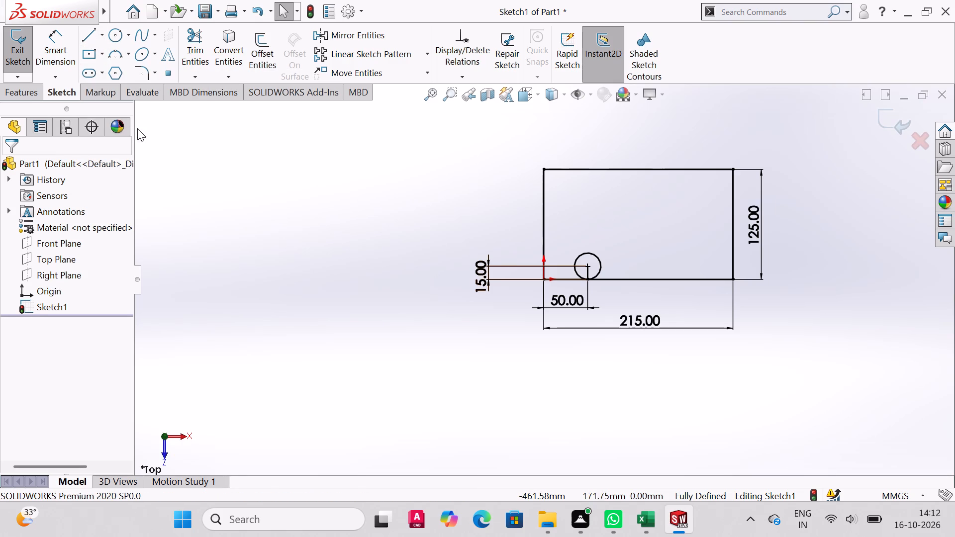
Draw a second circle of about 16 mm radius level with the first, centred about 162 mm from the origin horizontally.
{"action": "left_click", "coordinate": [113, 40]}
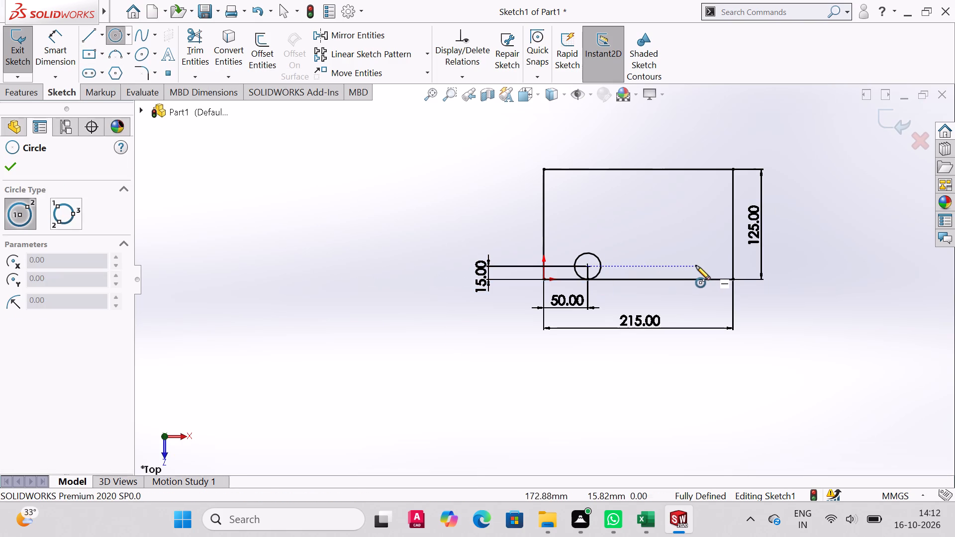
{"action": "left_click", "coordinate": [686, 265]}
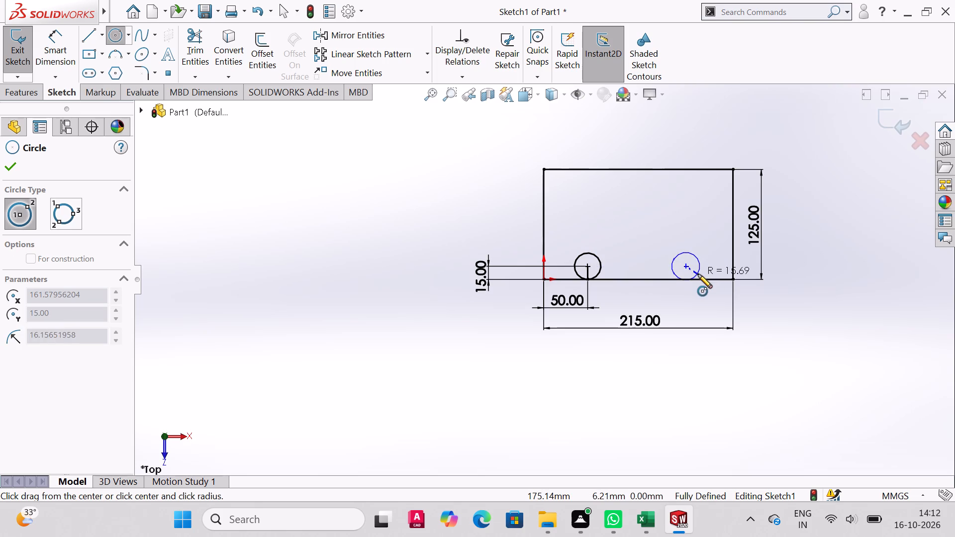
{"action": "left_click", "coordinate": [698, 274]}
{"action": "right_click", "coordinate": [698, 274]}
{"action": "left_click", "coordinate": [720, 283]}
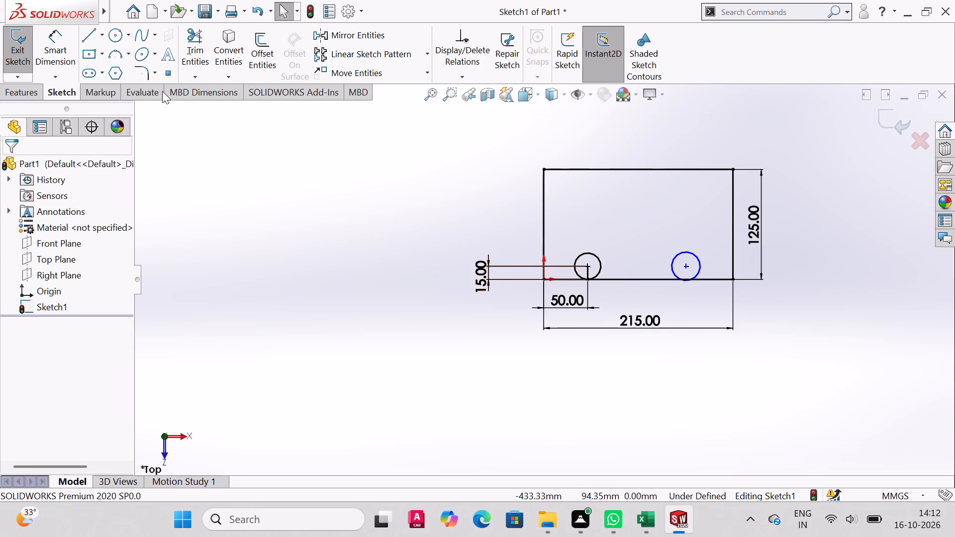
Dimension the second circle and set its diameter to 30 mm.
{"action": "left_click", "coordinate": [48, 35]}
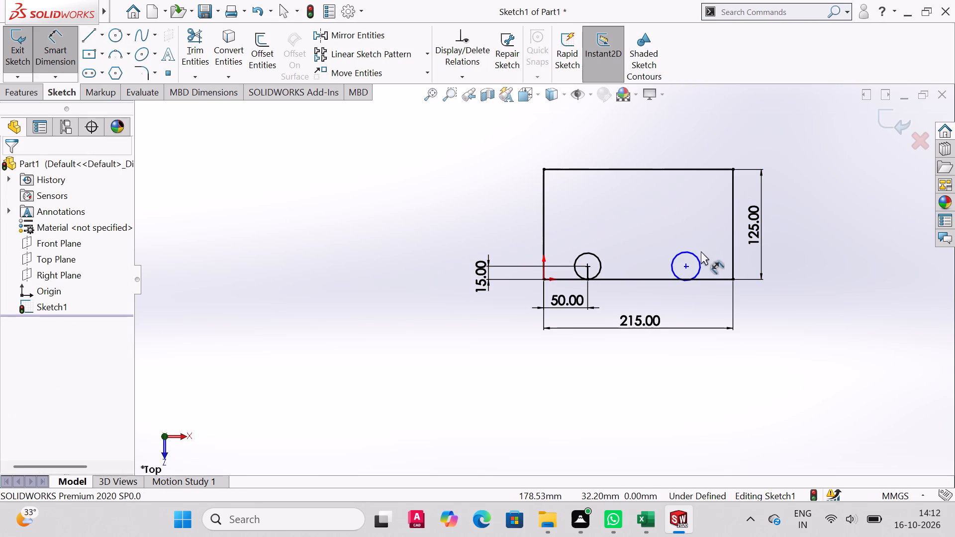
{"action": "left_click", "coordinate": [697, 257]}
{"action": "left_click", "coordinate": [789, 296]}
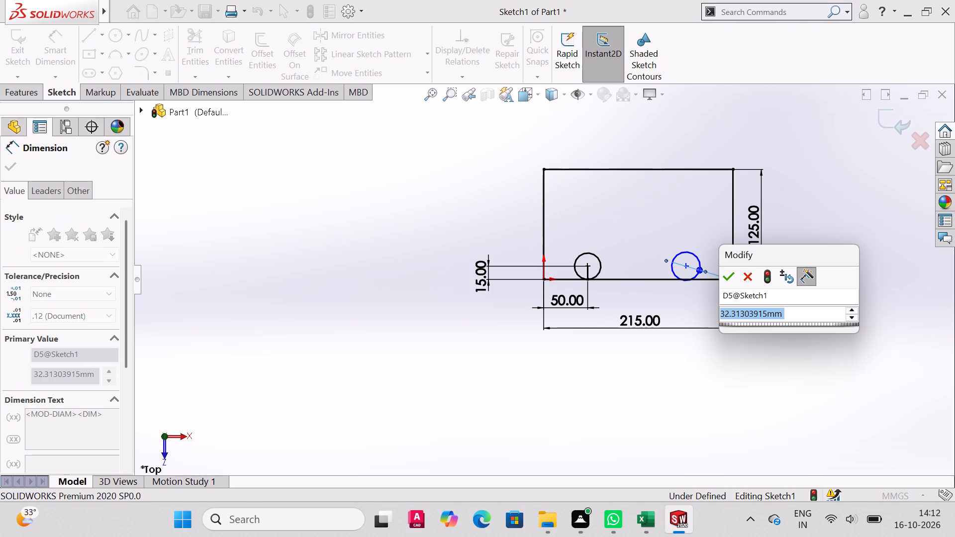
{"action": "type", "text": "30"}
{"action": "key", "text": "Return"}
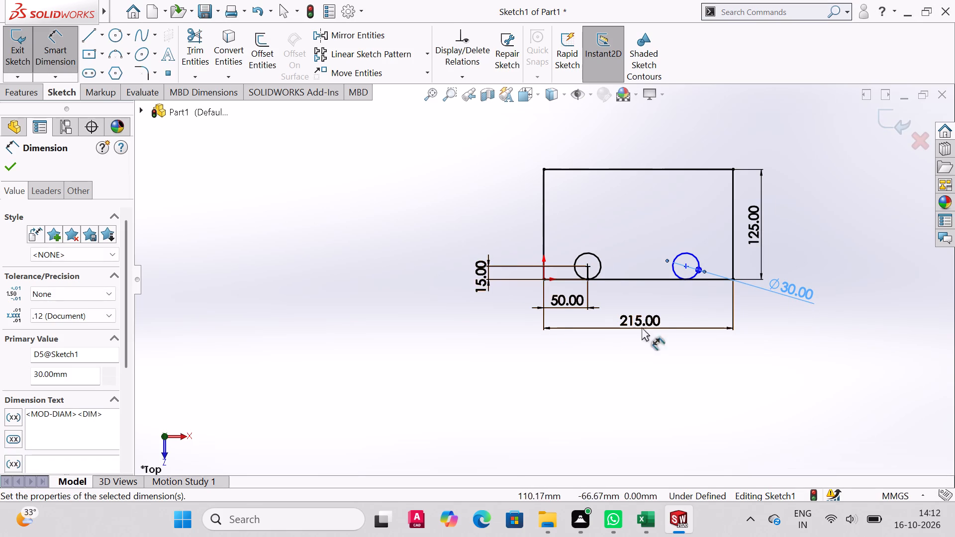
Dimension the horizontal distance between the two circle centres and set it to 100 mm.
{"action": "left_click", "coordinate": [587, 267]}
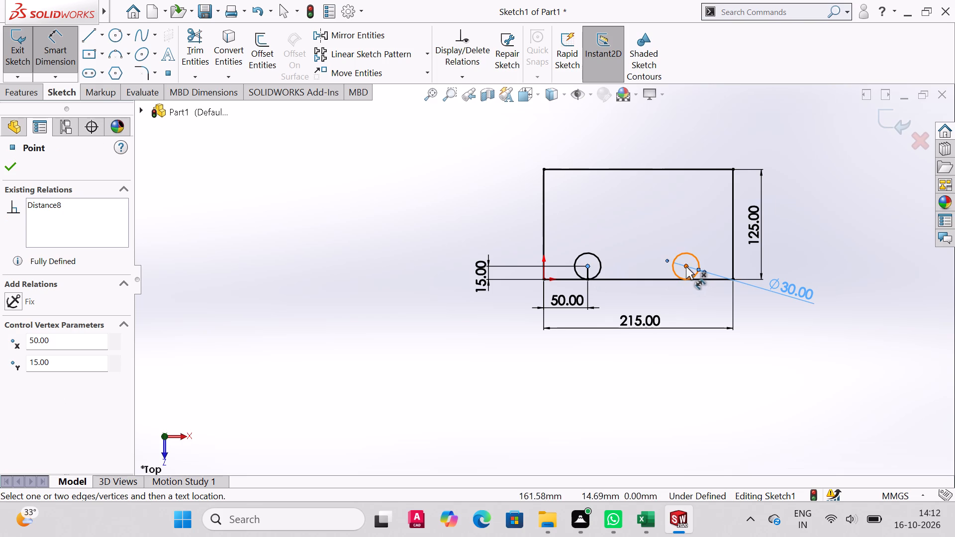
{"action": "left_click", "coordinate": [686, 267]}
{"action": "left_click", "coordinate": [673, 148]}
{"action": "type", "text": "100"}
{"action": "key", "text": "Return"}
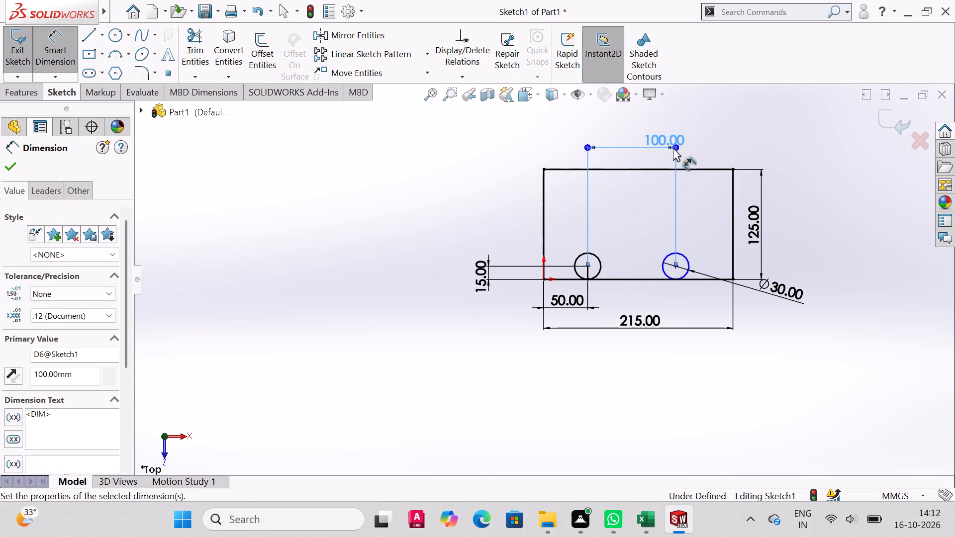
{"action": "left_click", "coordinate": [4, 159]}
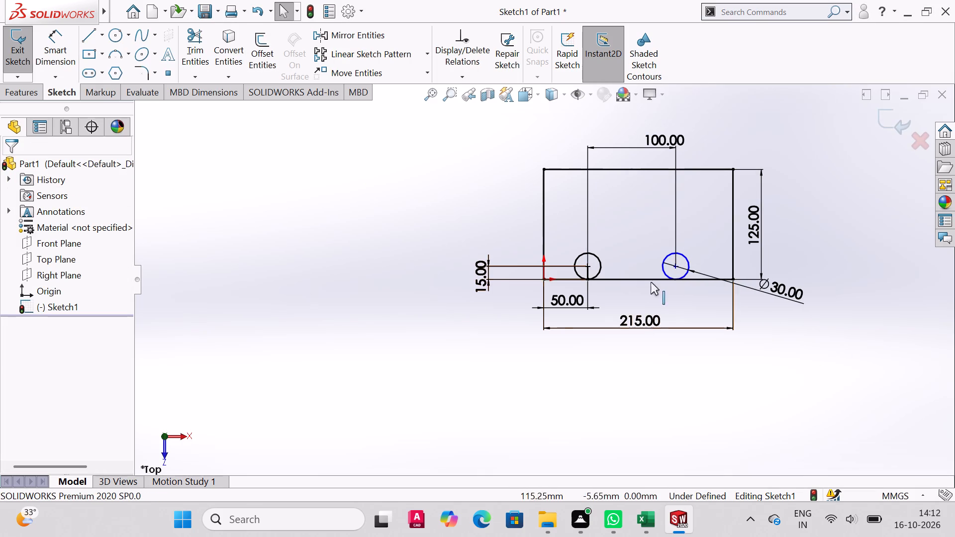
Draw a horizontal line joining the top points of the two circles.
{"action": "left_click", "coordinate": [86, 35]}
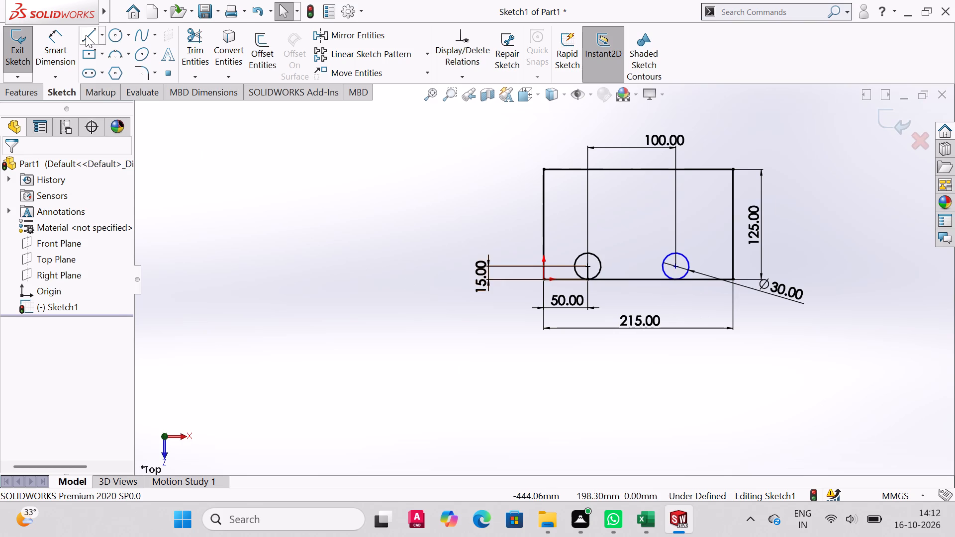
{"action": "left_click", "coordinate": [588, 253]}
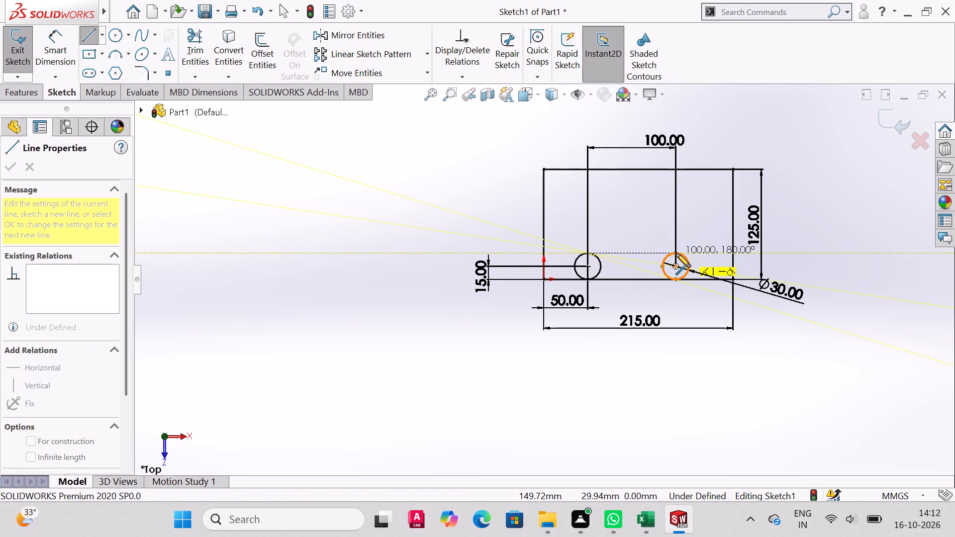
{"action": "left_click", "coordinate": [676, 253]}
{"action": "right_click", "coordinate": [674, 251]}
{"action": "left_click", "coordinate": [703, 261]}
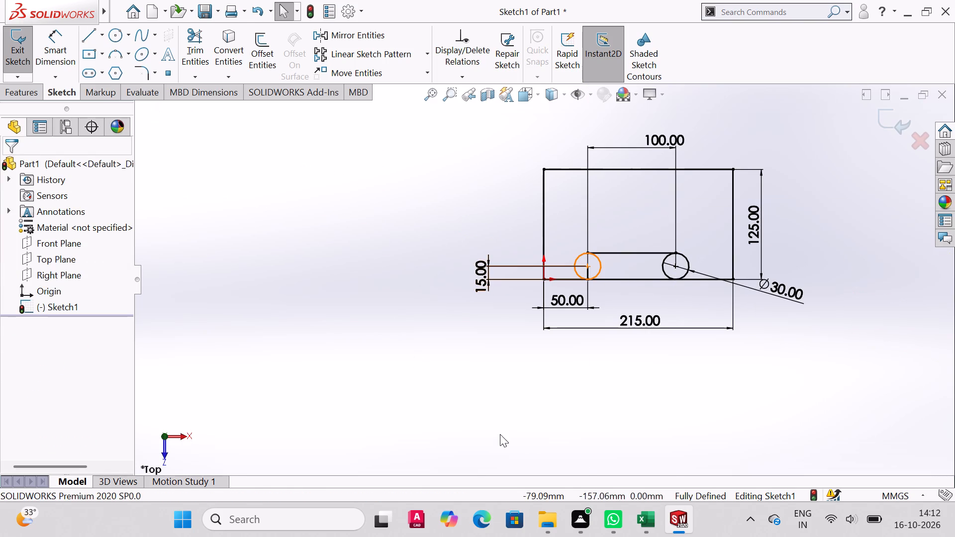
Draw a line about 20 mm long from the rectangle's lower-right corner inward along the bottom edge.
{"action": "left_click", "coordinate": [91, 40]}
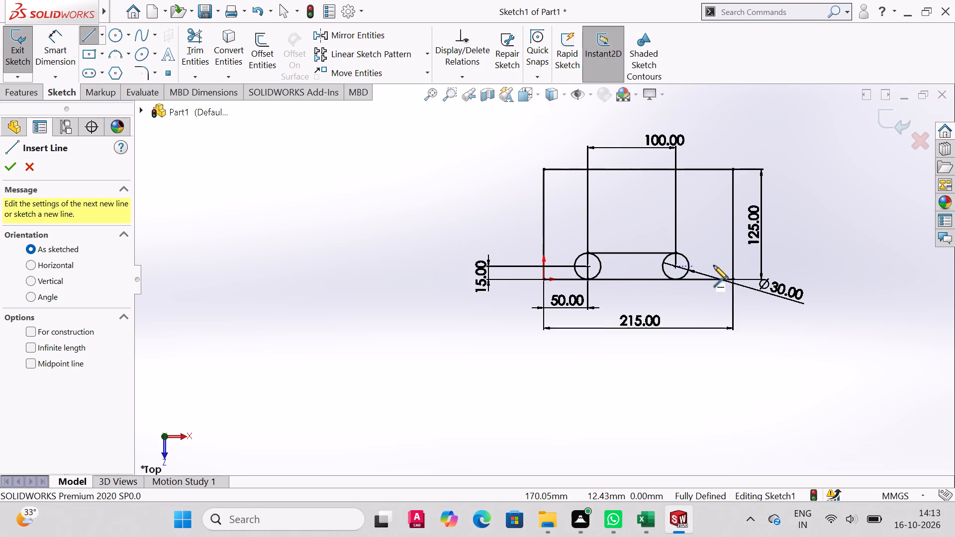
{"action": "left_click", "coordinate": [733, 279]}
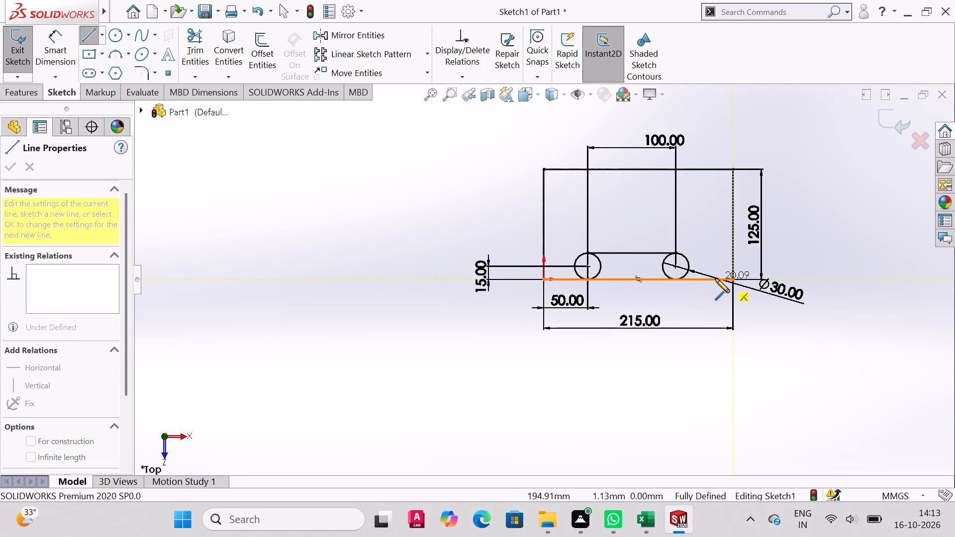
{"action": "left_click", "coordinate": [715, 278]}
{"action": "right_click", "coordinate": [715, 278]}
{"action": "left_click", "coordinate": [742, 284]}
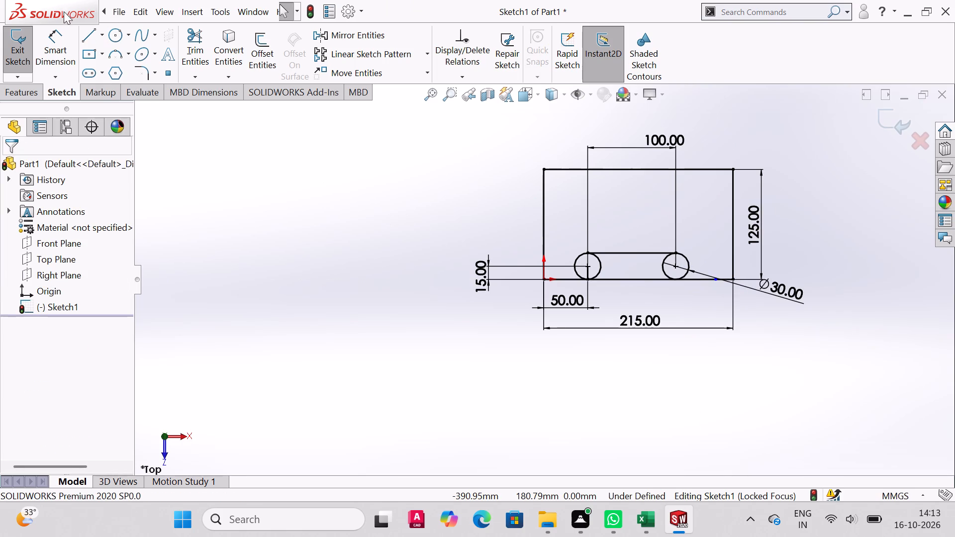
Dimension the short line's inner endpoint from the rectangle's lower-right corner and set the distance to 20 mm.
{"action": "left_click", "coordinate": [59, 27]}
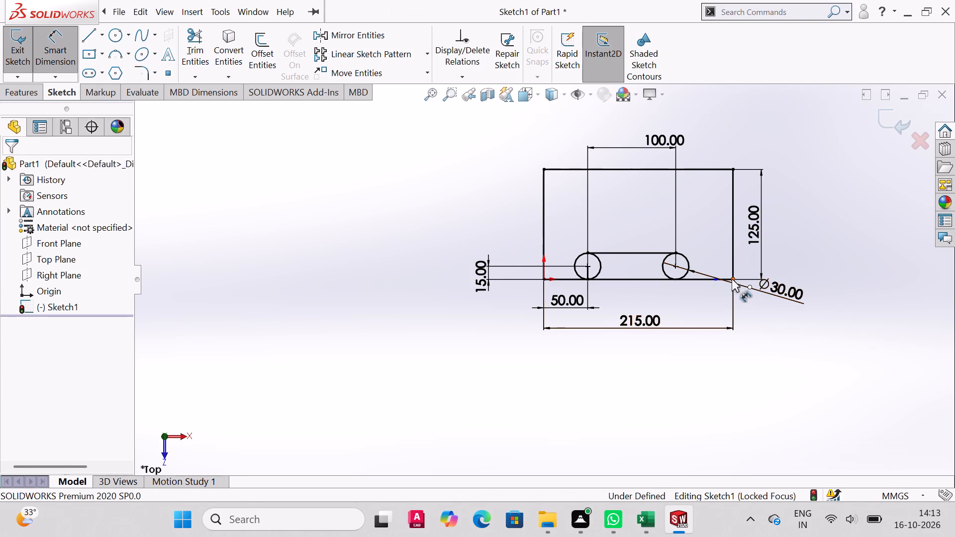
{"action": "left_click", "coordinate": [732, 279]}
{"action": "left_click", "coordinate": [714, 279]}
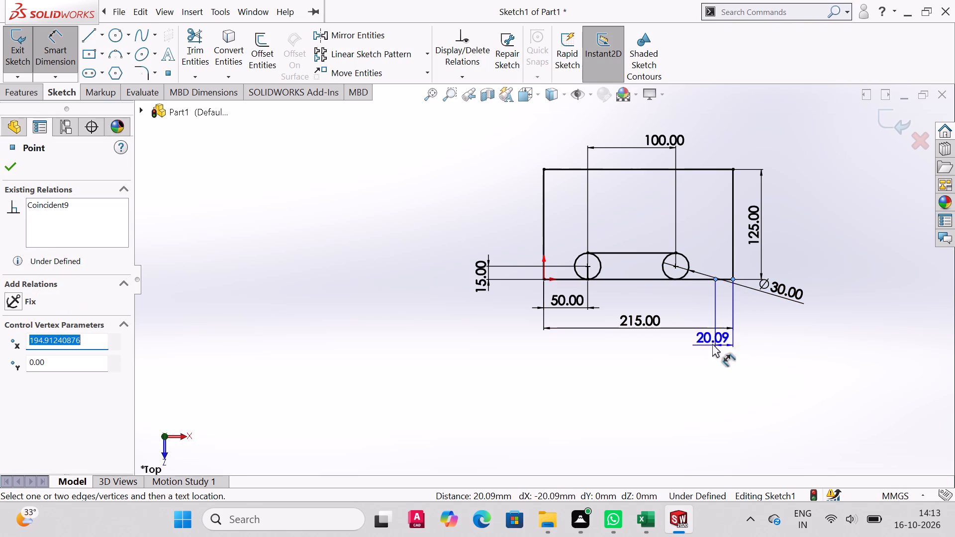
{"action": "left_click", "coordinate": [712, 322]}
{"action": "type", "text": "20"}
{"action": "key", "text": "Return"}
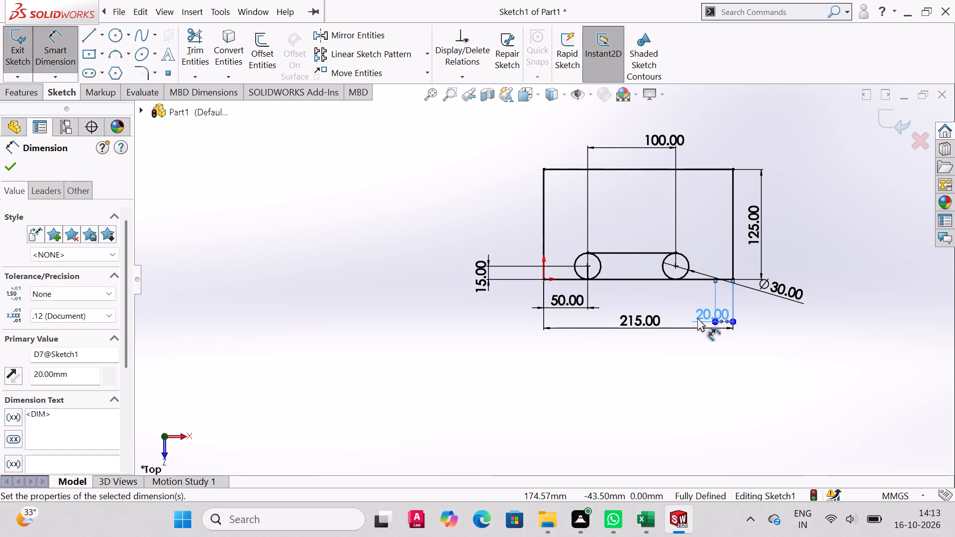
{"action": "left_click", "coordinate": [6, 168]}
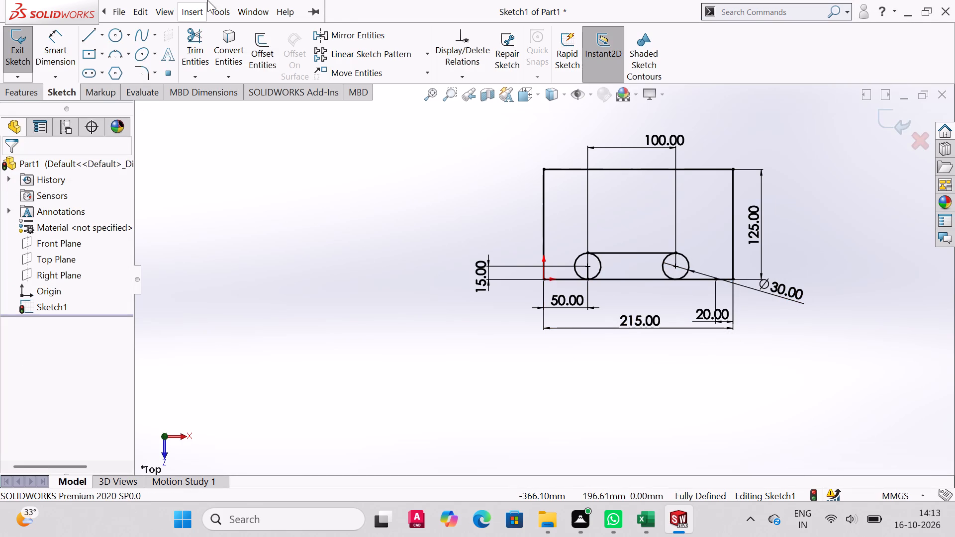
Draw a vertical line from the point 20 mm inside the lower-right corner up to the rectangle's top edge.
{"action": "left_click", "coordinate": [92, 37]}
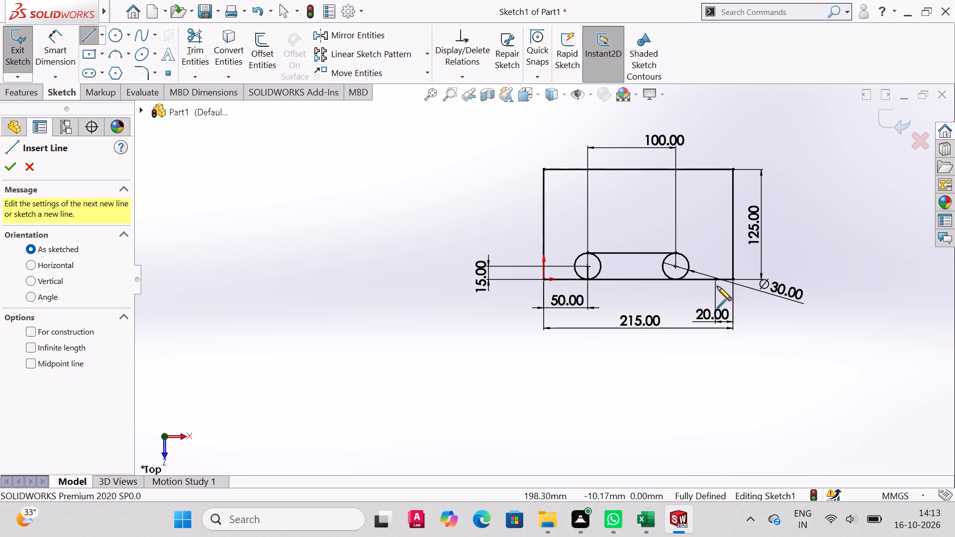
{"action": "left_click", "coordinate": [717, 280]}
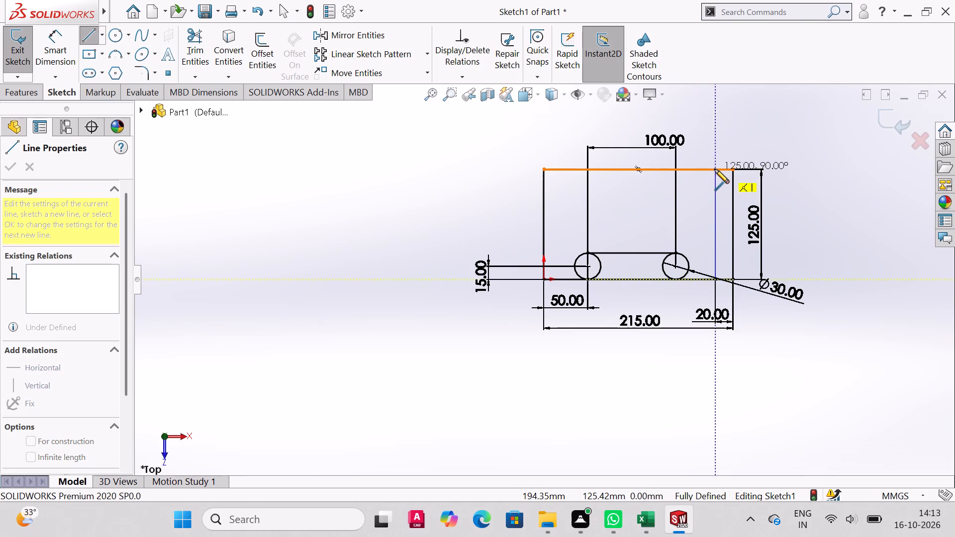
{"action": "left_click", "coordinate": [715, 169]}
{"action": "right_click", "coordinate": [715, 169]}
{"action": "left_click", "coordinate": [745, 175]}
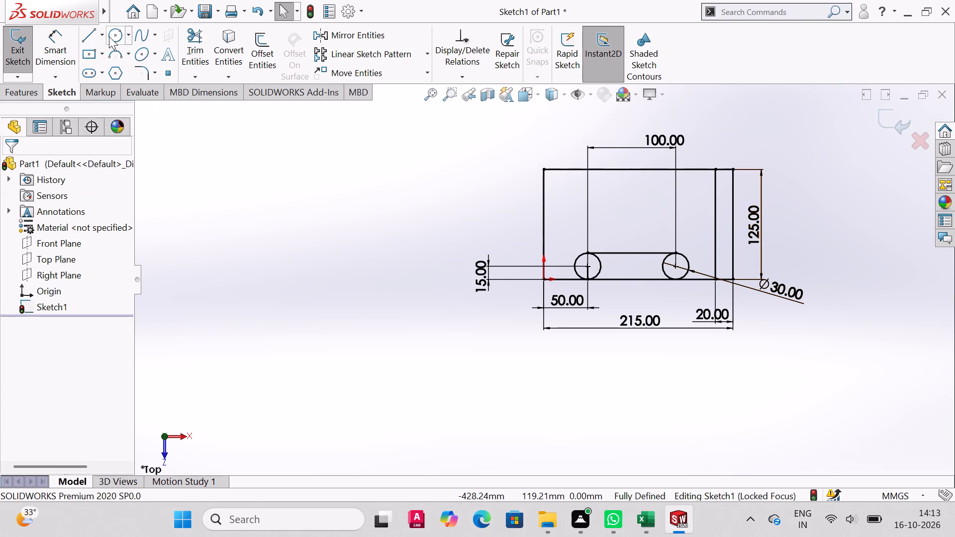
Trim away the inward-facing halves of both circles and the bottom edge segment between them.
{"action": "left_click", "coordinate": [56, 34]}
{"action": "left_click", "coordinate": [197, 37]}
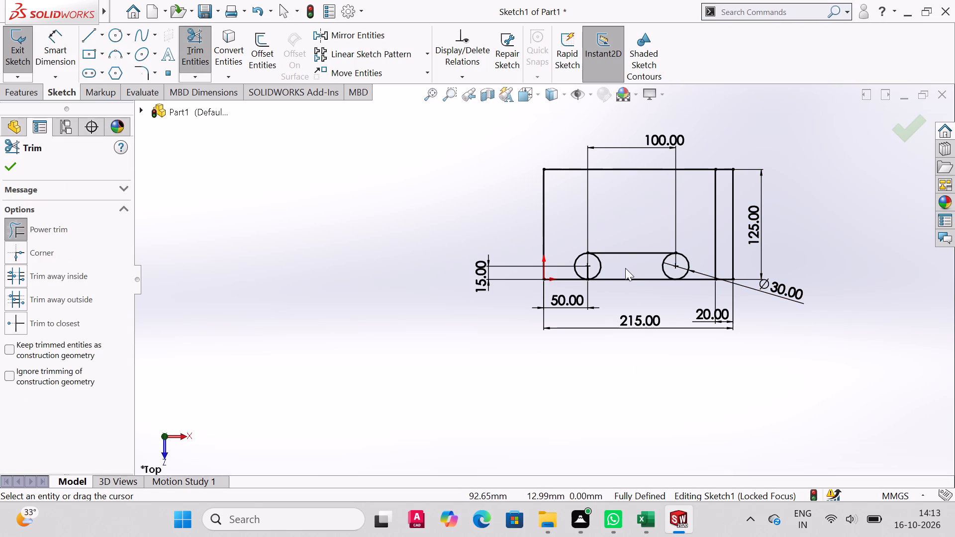
{"action": "left_click_drag", "start_coordinate": [625, 268], "coordinate": [599, 271]}
{"action": "left_click_drag", "start_coordinate": [605, 266], "coordinate": [606, 281]}
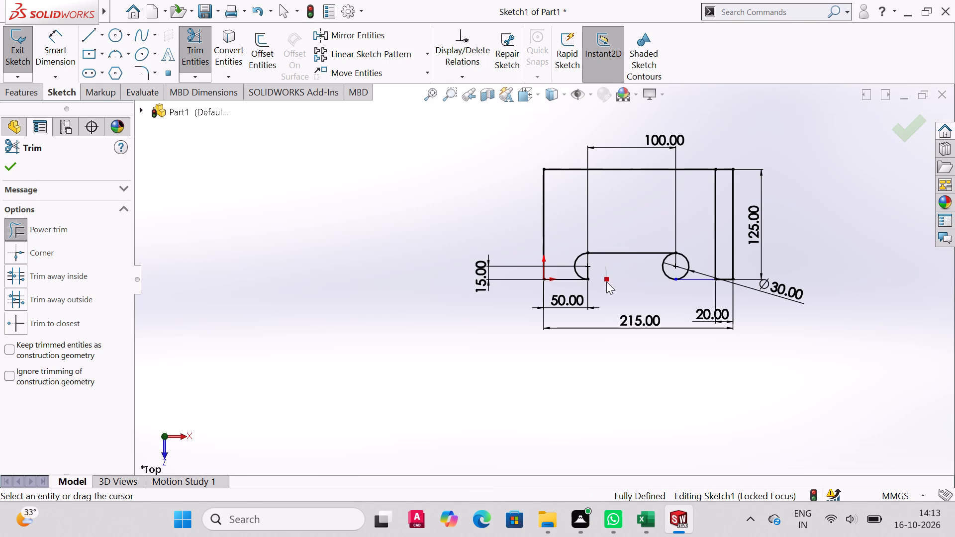
{"action": "left_click_drag", "start_coordinate": [606, 281], "coordinate": [606, 283]}
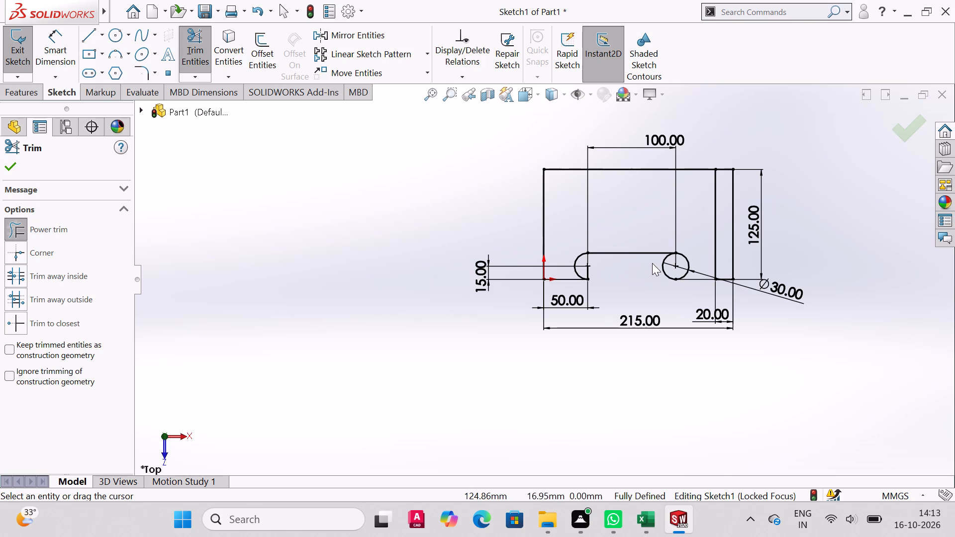
{"action": "left_click_drag", "start_coordinate": [651, 262], "coordinate": [667, 265]}
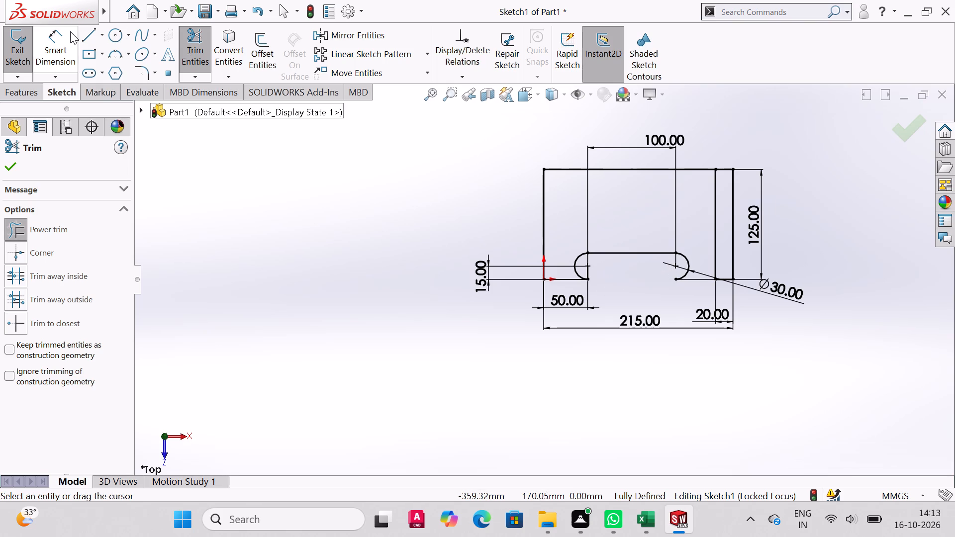
Draw a 15 mm vertical line from the left arc's outermost point down to the bottom edge.
{"action": "left_click", "coordinate": [83, 33]}
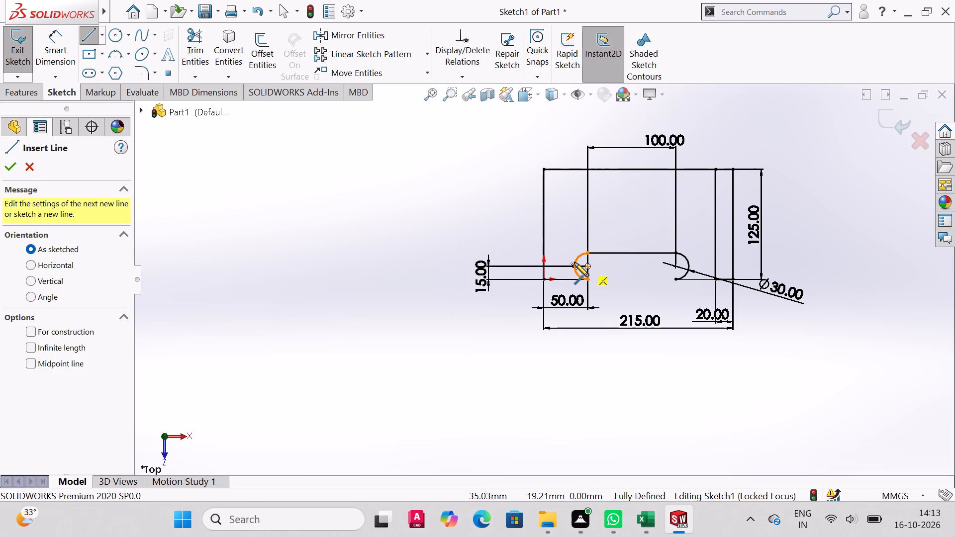
{"action": "left_click", "coordinate": [573, 267]}
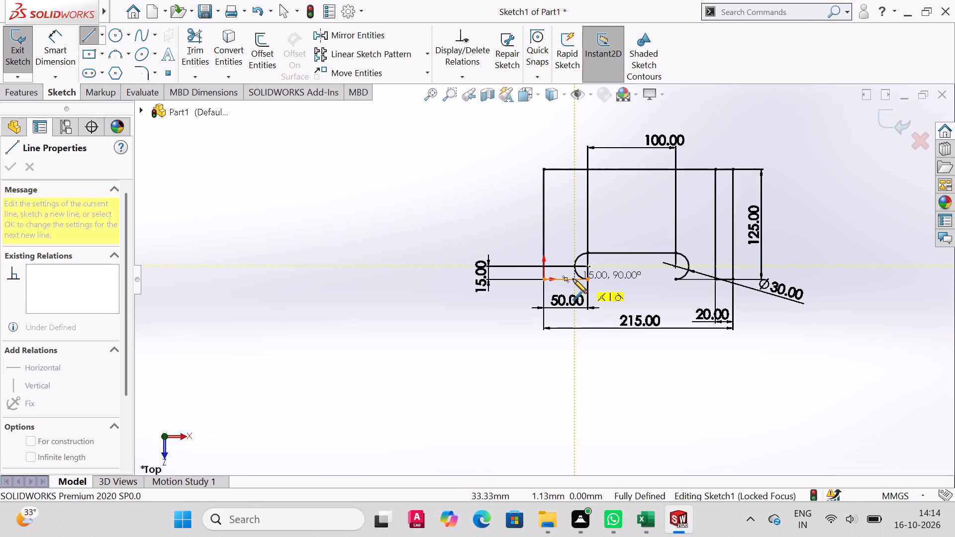
{"action": "left_click", "coordinate": [575, 280]}
{"action": "right_click", "coordinate": [575, 280]}
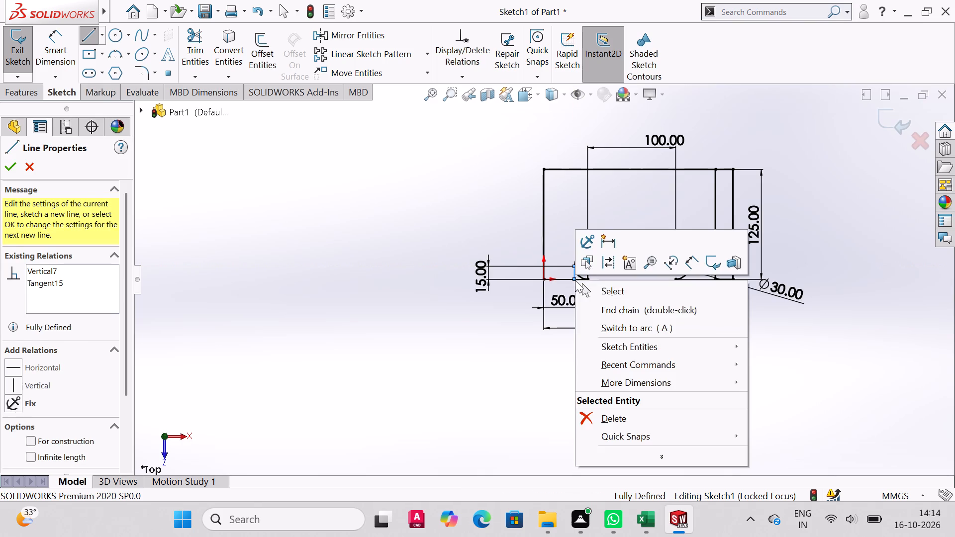
{"action": "left_click", "coordinate": [606, 285]}
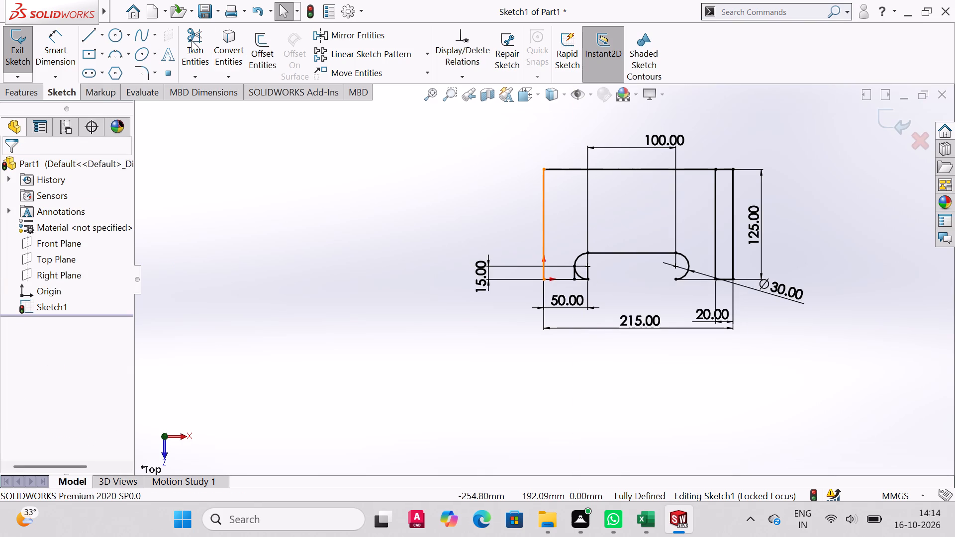
Draw a 15 mm vertical line from the right arc's outermost point down to the bottom edge.
{"action": "left_click", "coordinate": [90, 33]}
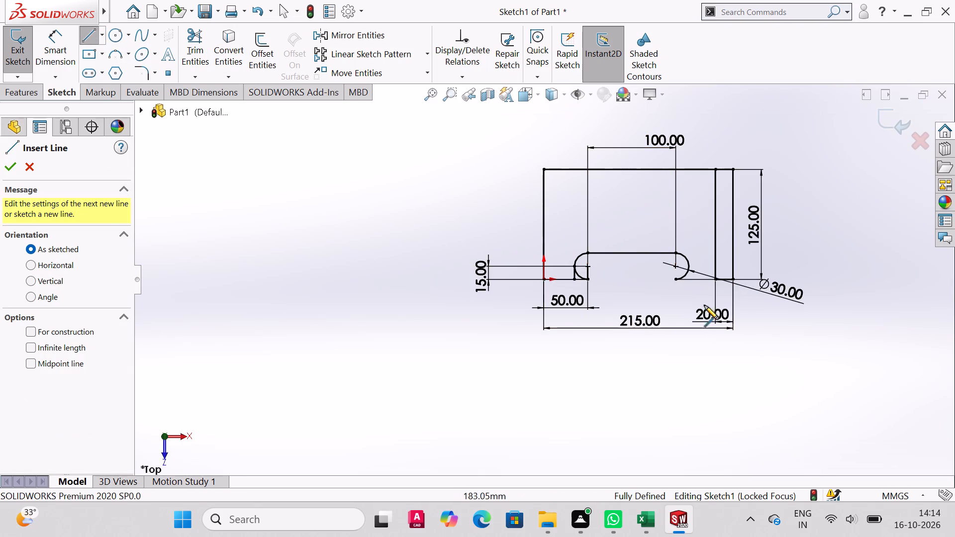
{"action": "left_click", "coordinate": [689, 268]}
{"action": "left_click", "coordinate": [691, 282]}
{"action": "right_click", "coordinate": [691, 282]}
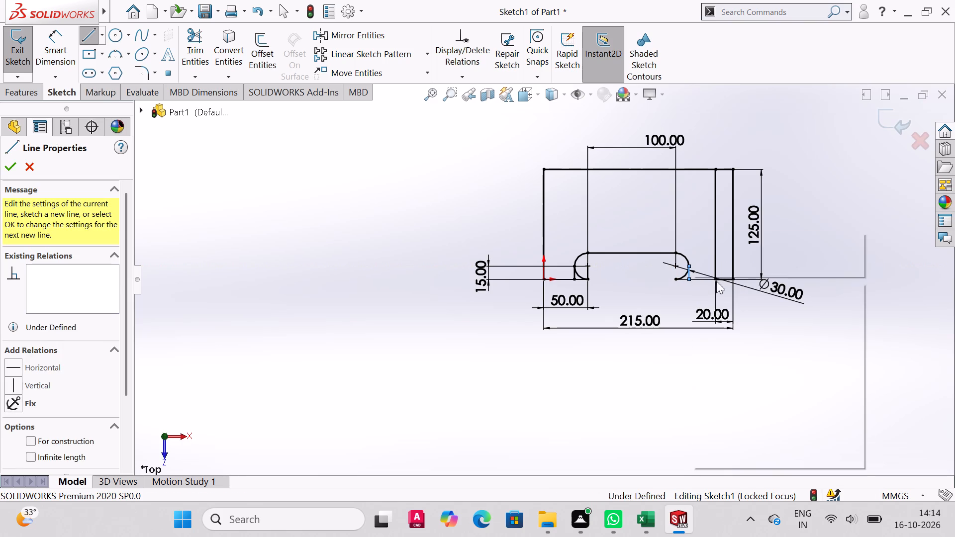
{"action": "left_click", "coordinate": [730, 288]}
Trim away the lower quarter of the right and left arcs, below the tops of the short vertical lines.
{"action": "left_click", "coordinate": [191, 34]}
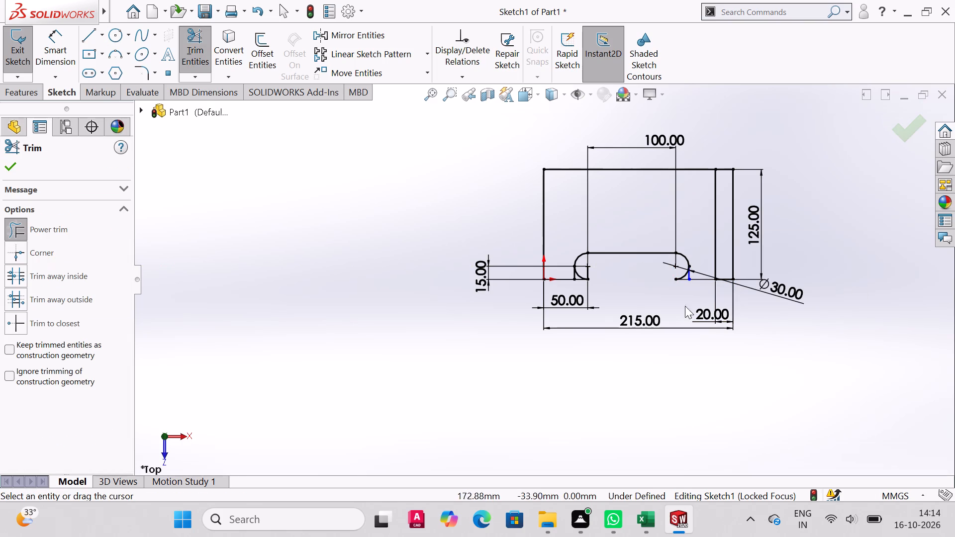
{"action": "left_click_drag", "start_coordinate": [674, 268], "coordinate": [685, 291]}
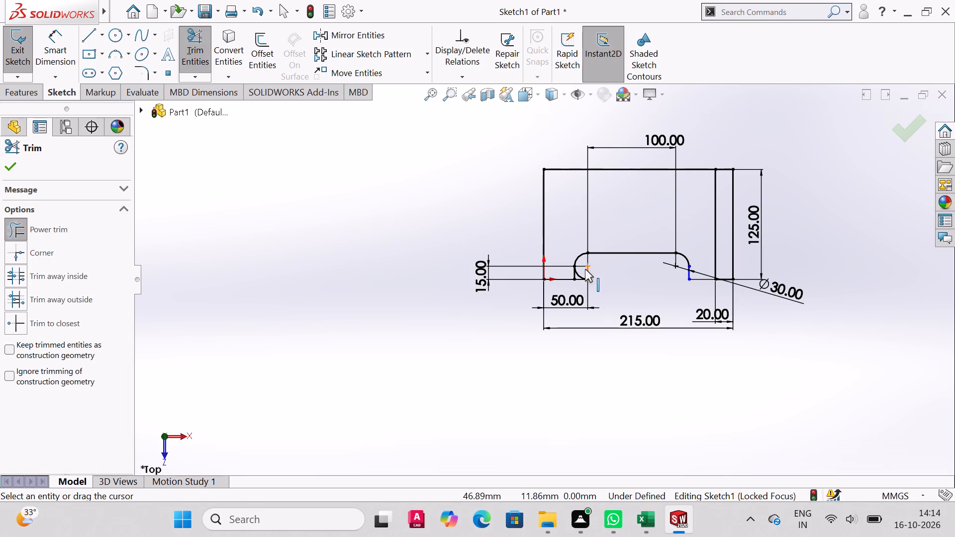
{"action": "left_click_drag", "start_coordinate": [585, 268], "coordinate": [580, 284]}
{"action": "left_click_drag", "start_coordinate": [583, 274], "coordinate": [577, 286]}
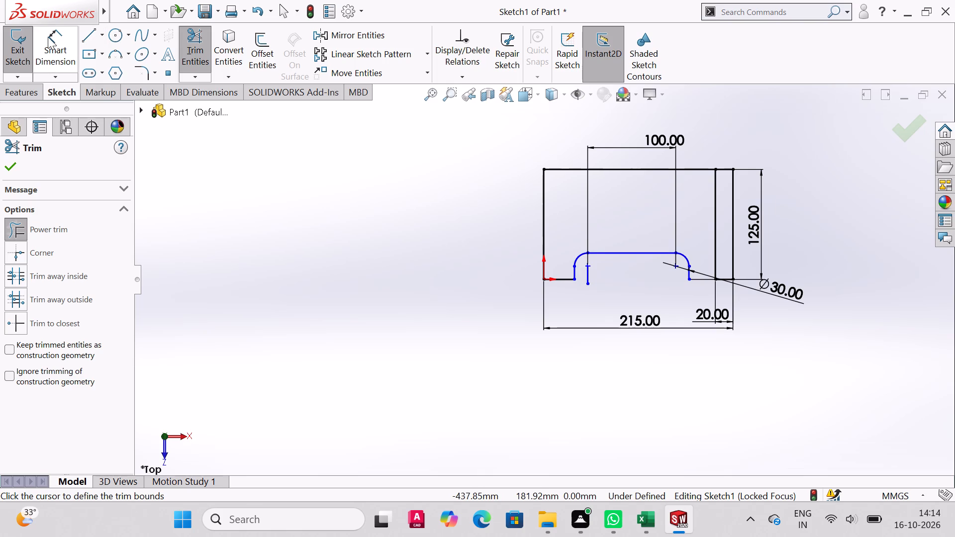
Add a 15 mm radius dimension to the cutout's left arc.
{"action": "left_click", "coordinate": [48, 36]}
{"action": "left_click", "coordinate": [576, 259]}
{"action": "left_click", "coordinate": [506, 235]}
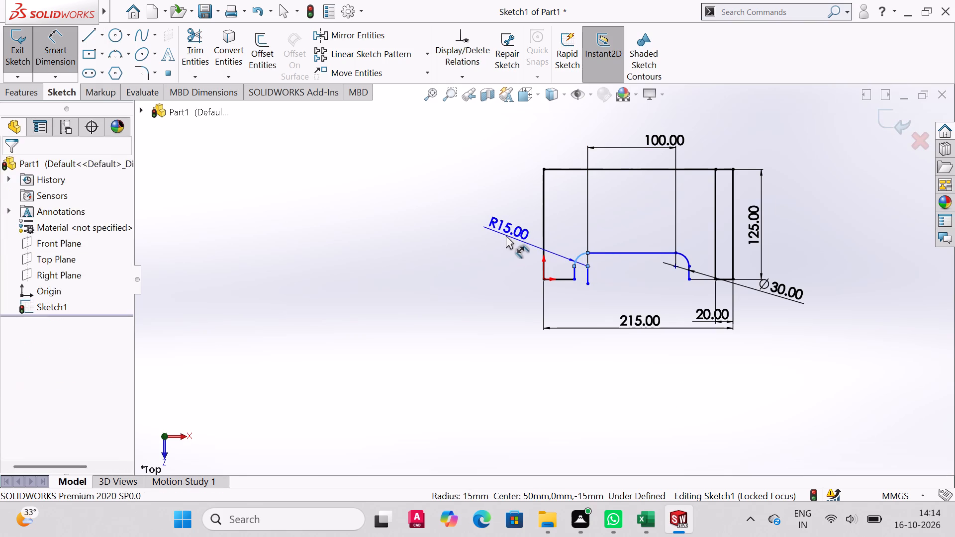
{"action": "left_click", "coordinate": [449, 216]}
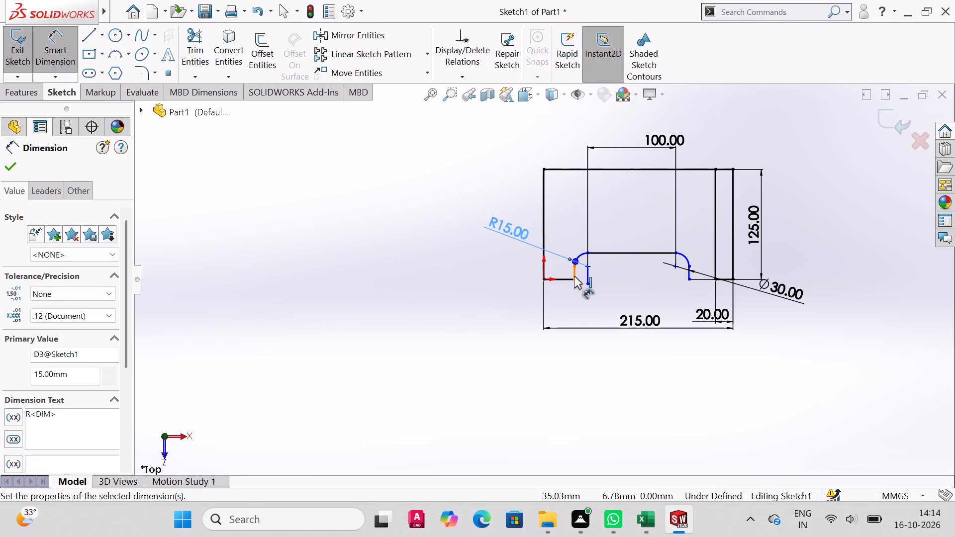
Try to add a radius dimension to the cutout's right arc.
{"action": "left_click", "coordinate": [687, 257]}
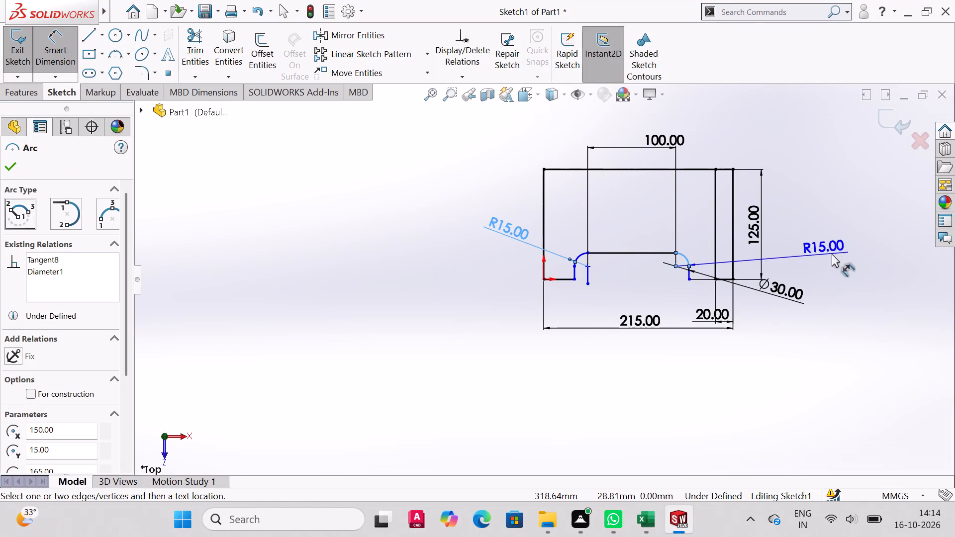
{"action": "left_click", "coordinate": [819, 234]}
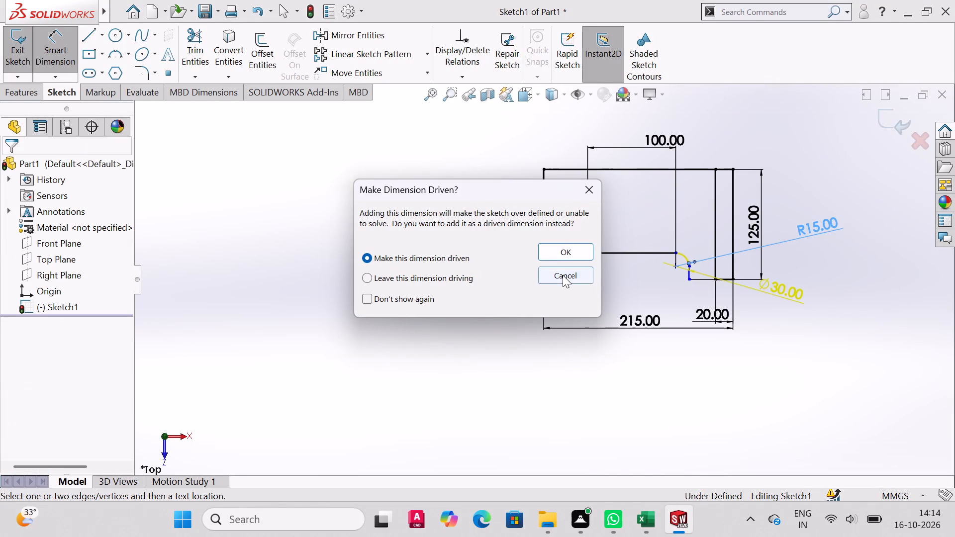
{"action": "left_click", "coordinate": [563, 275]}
Dimension the short vertical line below the right arc with a length of 15 mm.
{"action": "left_click", "coordinate": [688, 275]}
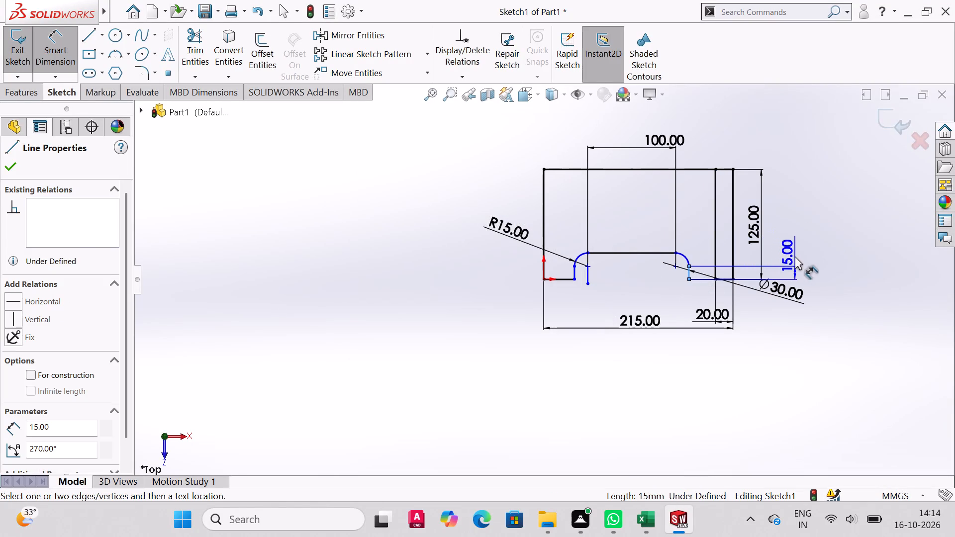
{"action": "left_click", "coordinate": [798, 255]}
{"action": "left_click", "coordinate": [739, 239]}
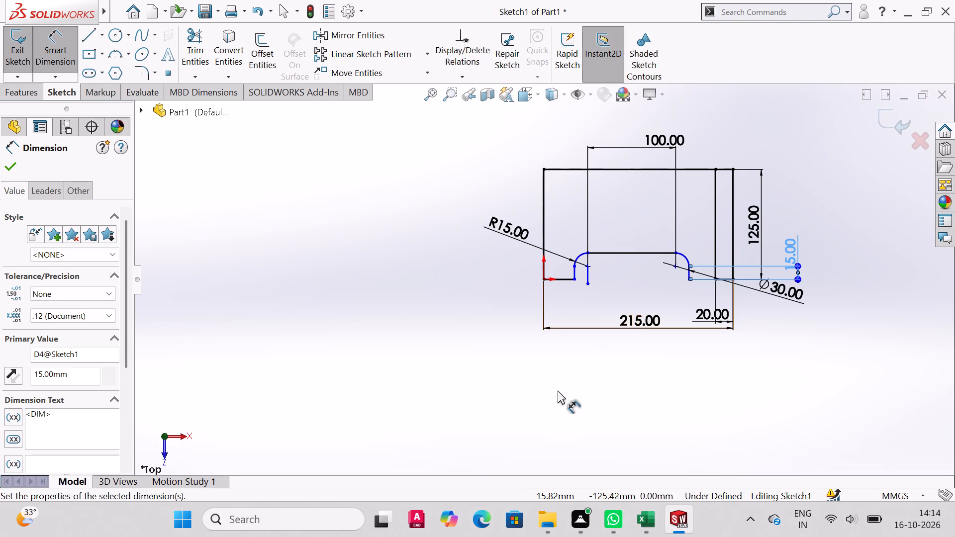
Dimension the horizontal distance from the left arc's center to the inner vertical line as 145 mm.
{"action": "left_click", "coordinate": [577, 257]}
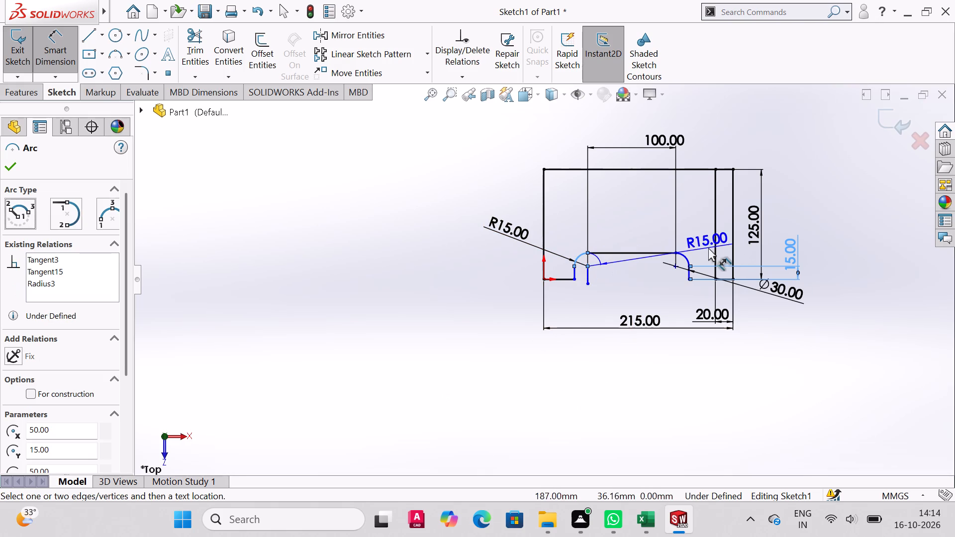
{"action": "left_click", "coordinate": [715, 248]}
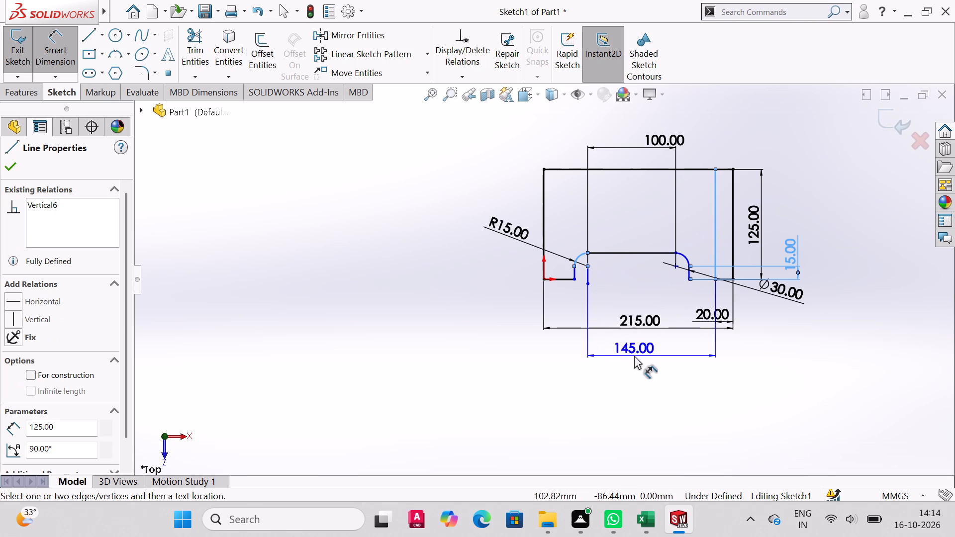
{"action": "left_click", "coordinate": [634, 356]}
{"action": "left_click", "coordinate": [575, 333]}
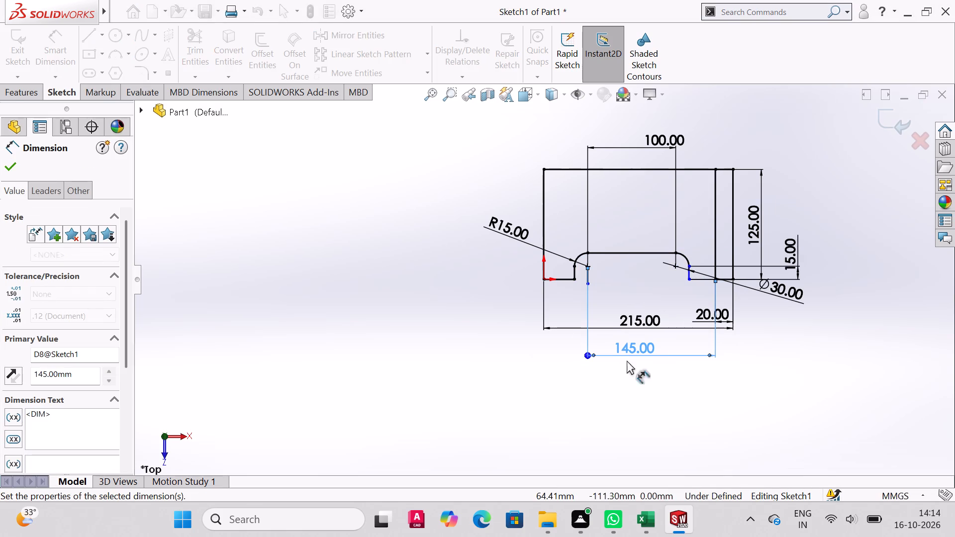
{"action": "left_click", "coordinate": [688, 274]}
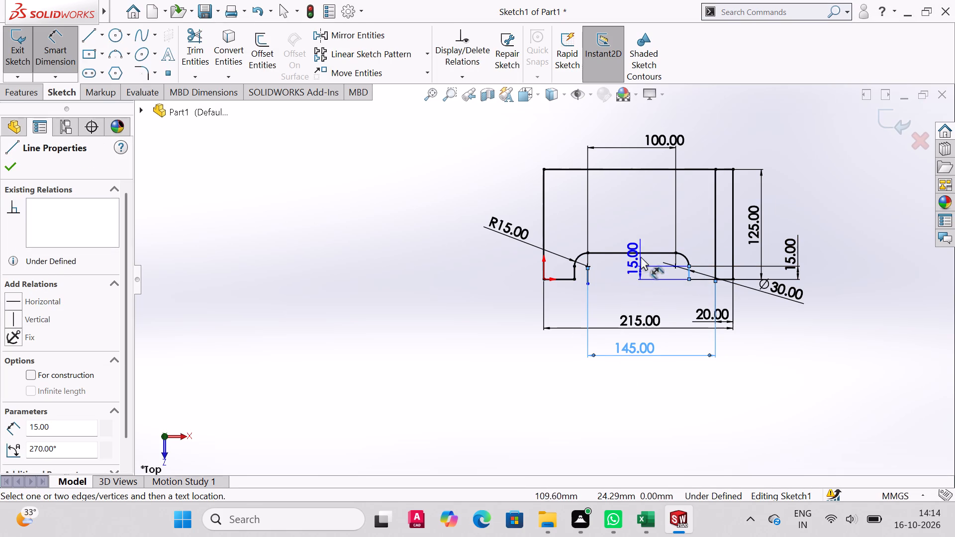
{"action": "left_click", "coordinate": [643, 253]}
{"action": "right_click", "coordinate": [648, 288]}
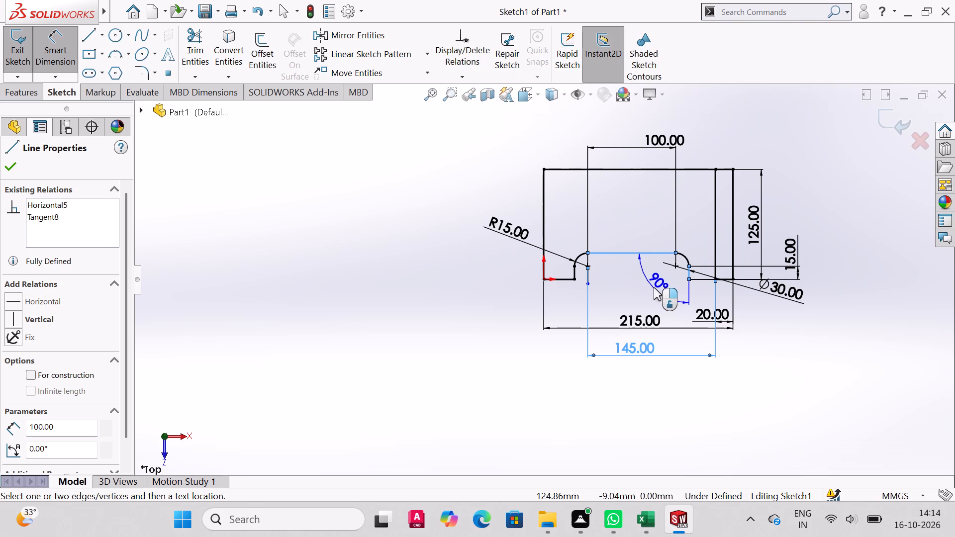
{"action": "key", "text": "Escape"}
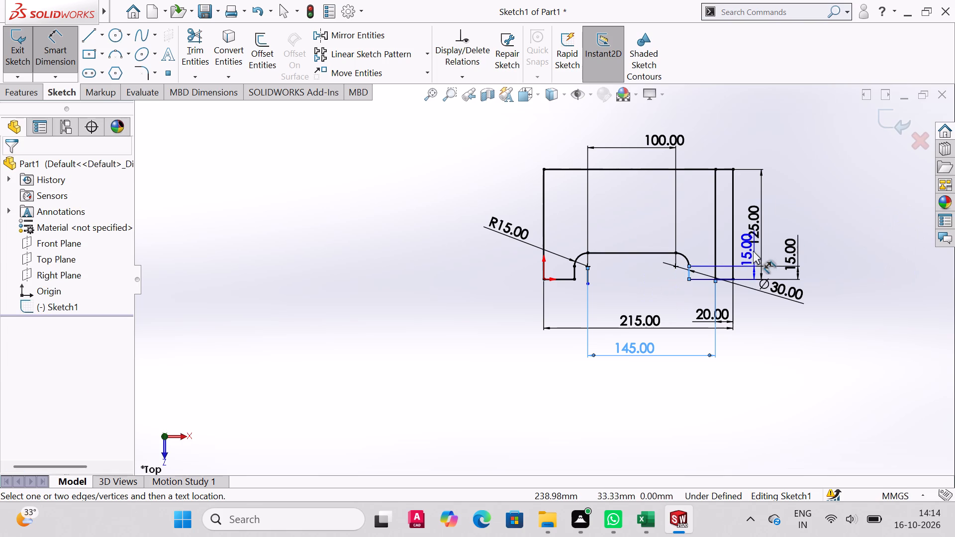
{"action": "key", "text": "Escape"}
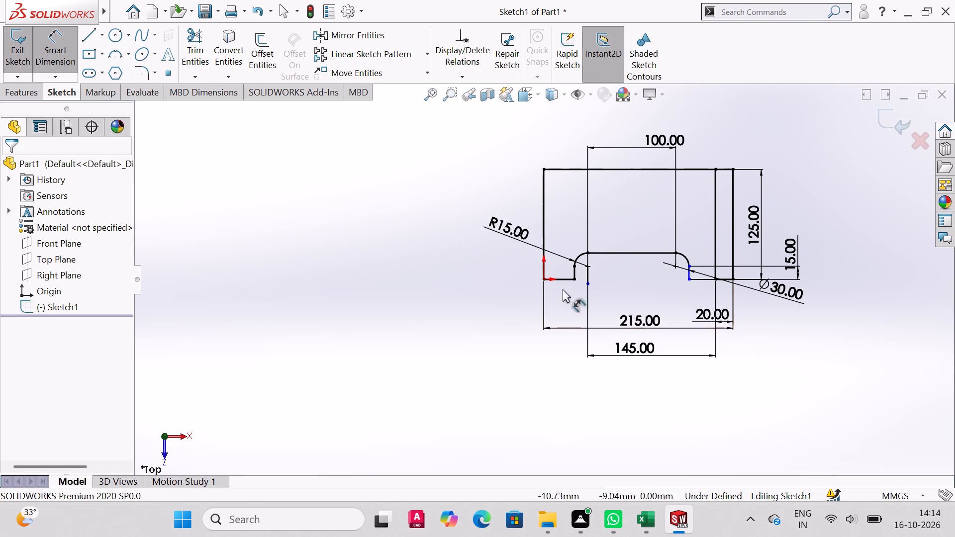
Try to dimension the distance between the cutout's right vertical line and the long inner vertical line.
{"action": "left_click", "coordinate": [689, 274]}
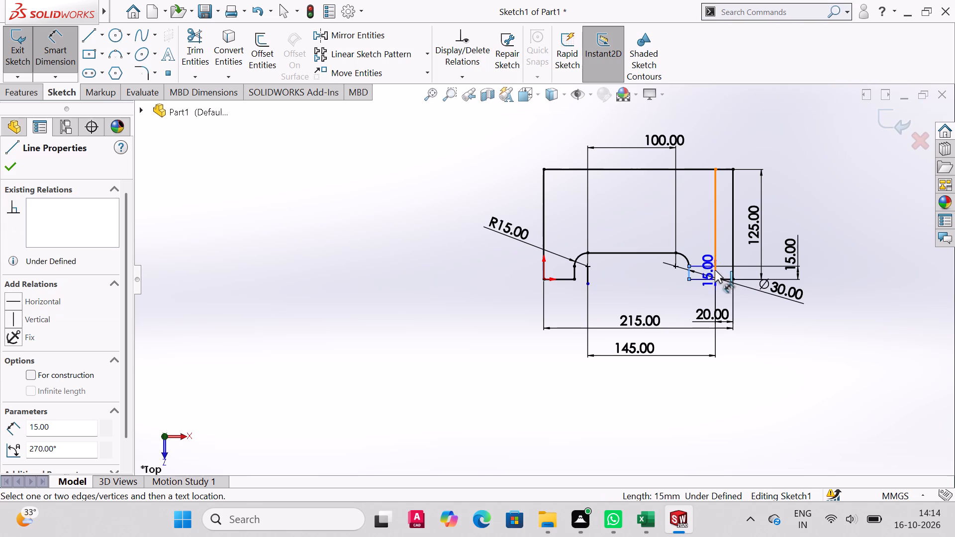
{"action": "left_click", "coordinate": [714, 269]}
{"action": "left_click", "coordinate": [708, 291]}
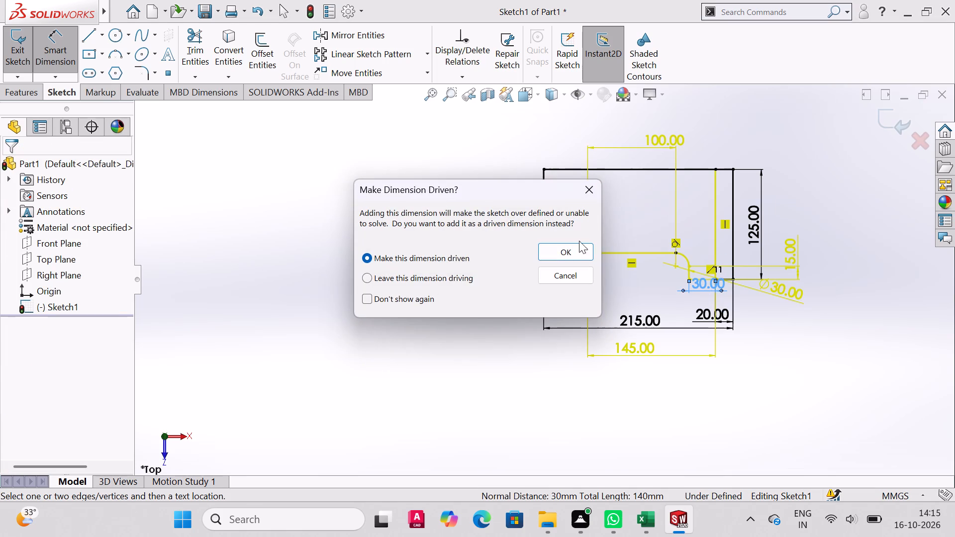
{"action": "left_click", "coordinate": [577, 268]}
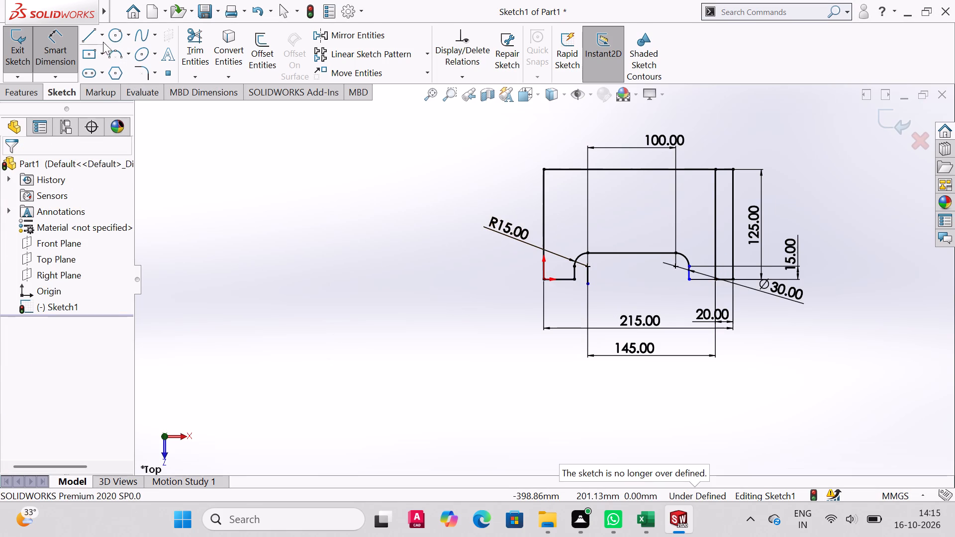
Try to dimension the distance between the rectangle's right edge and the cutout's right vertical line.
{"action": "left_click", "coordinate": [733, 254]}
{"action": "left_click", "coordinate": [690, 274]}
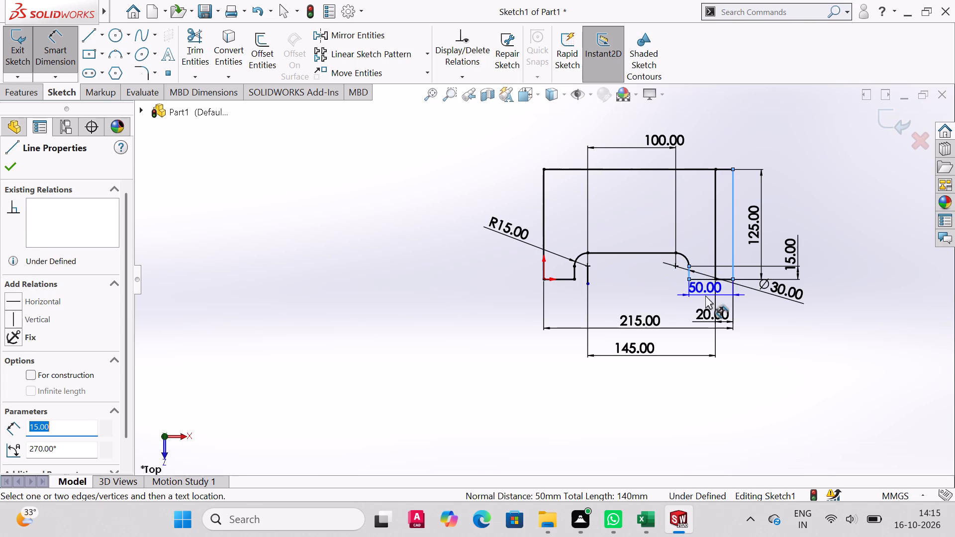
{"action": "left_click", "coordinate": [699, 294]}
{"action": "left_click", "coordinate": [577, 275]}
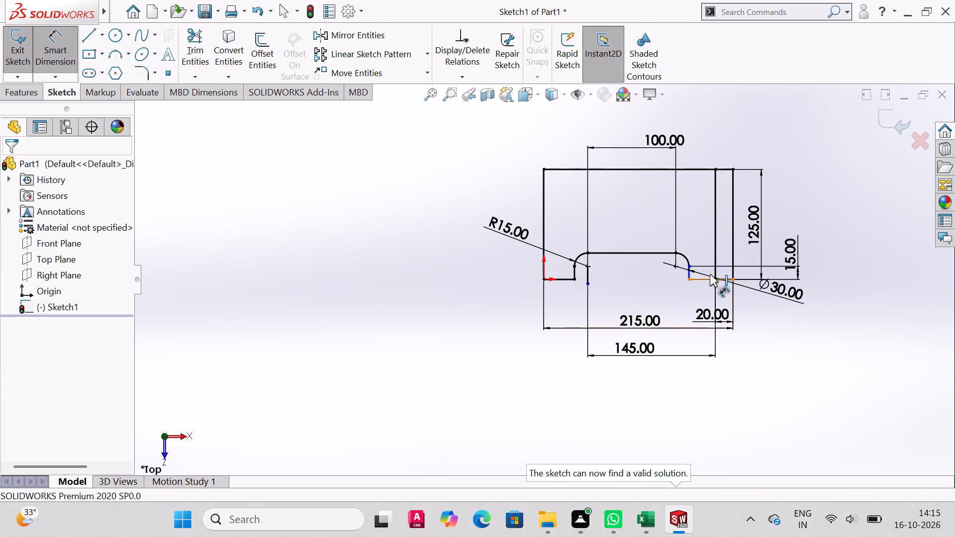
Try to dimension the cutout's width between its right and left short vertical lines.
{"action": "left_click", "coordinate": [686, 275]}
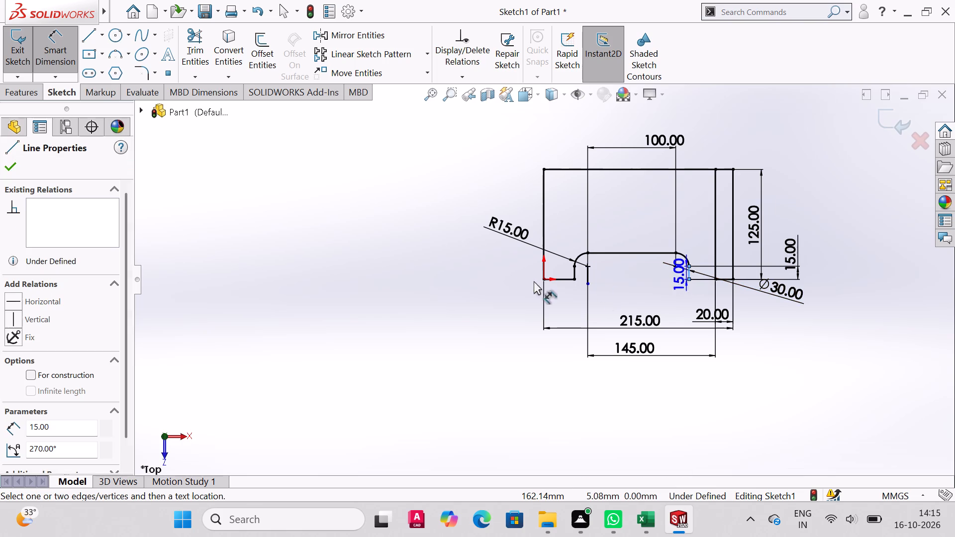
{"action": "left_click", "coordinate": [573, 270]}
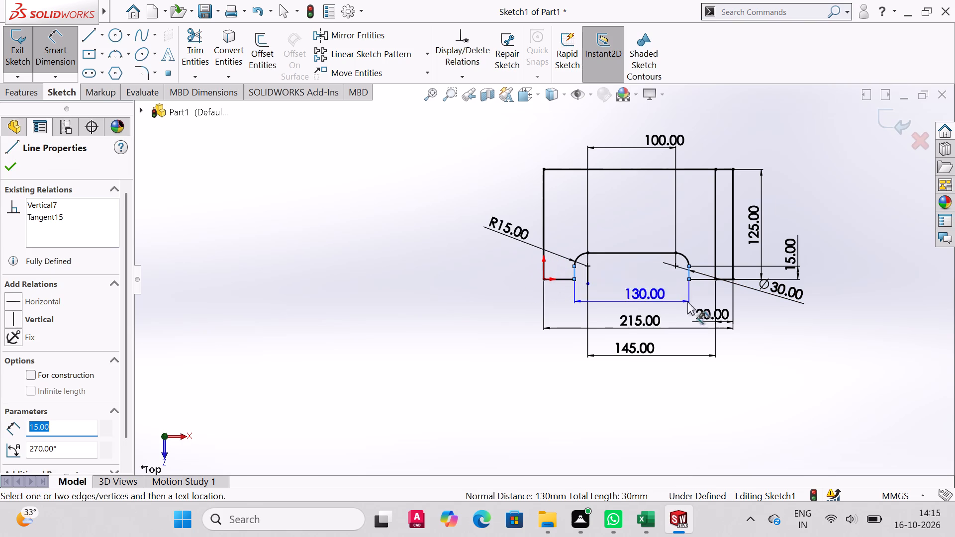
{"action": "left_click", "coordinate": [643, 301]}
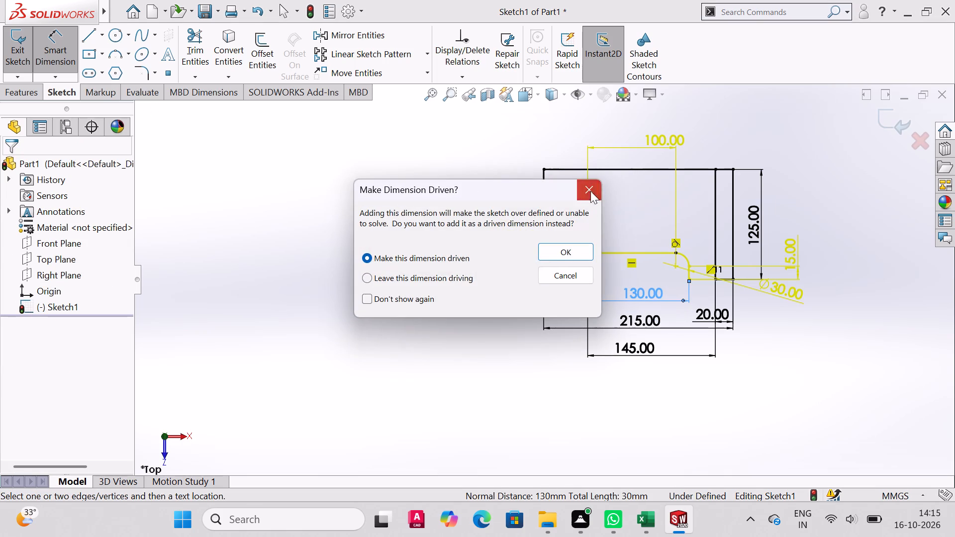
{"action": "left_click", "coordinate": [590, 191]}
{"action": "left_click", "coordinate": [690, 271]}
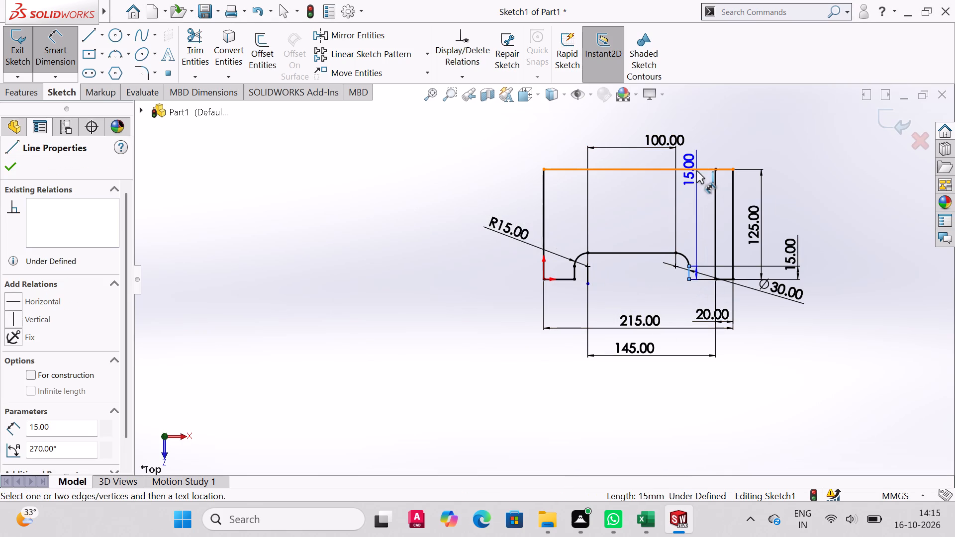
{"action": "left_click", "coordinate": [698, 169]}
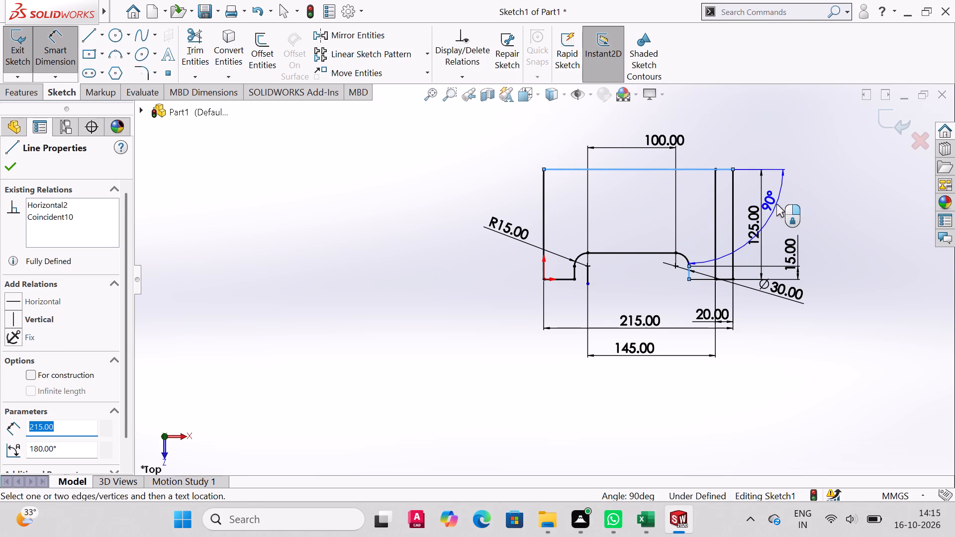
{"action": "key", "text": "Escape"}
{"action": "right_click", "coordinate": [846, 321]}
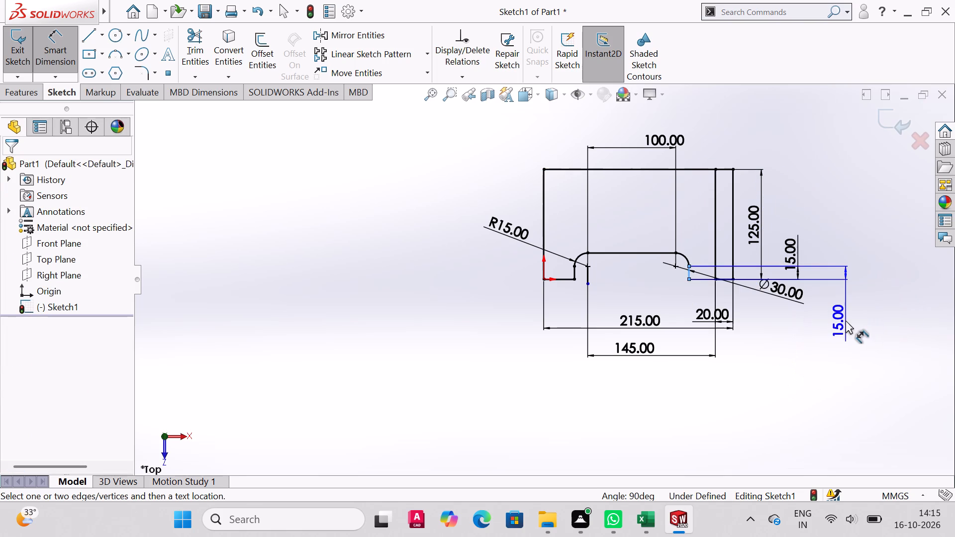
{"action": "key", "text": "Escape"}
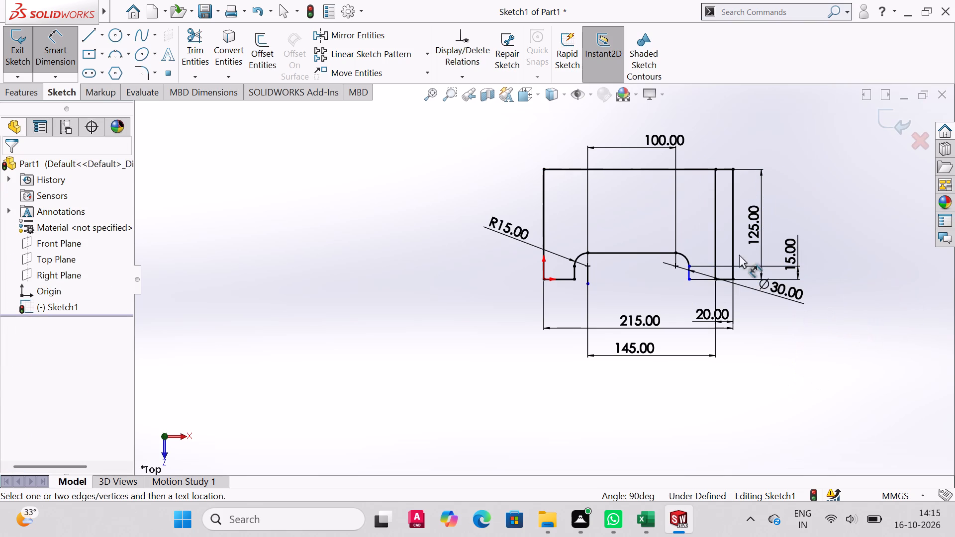
Delete the leftover short vertical line running down from the left arc's center.
{"action": "scroll", "coordinate": [616, 268], "scroll_direction": "up", "scroll_amount": 2}
{"action": "scroll", "coordinate": [619, 265], "scroll_direction": "down", "scroll_amount": 5}
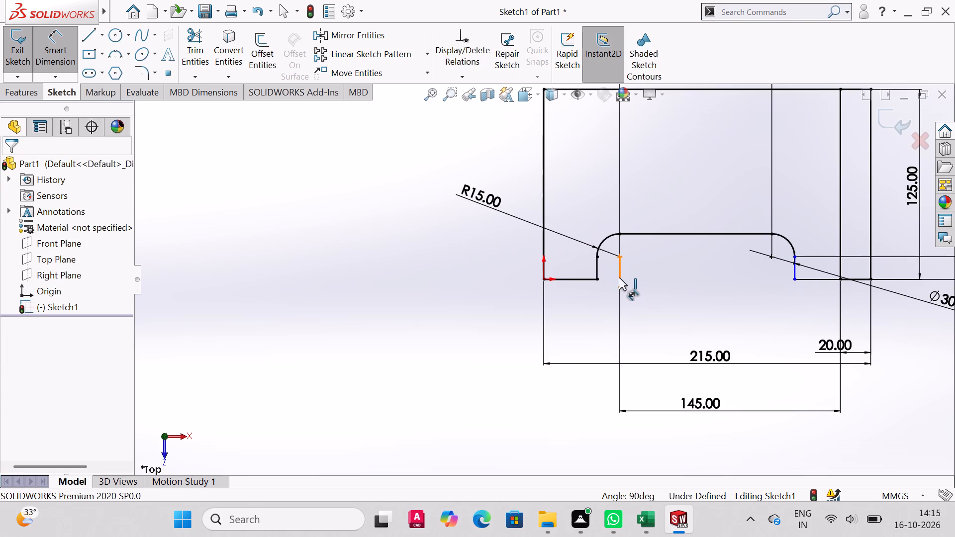
{"action": "left_click", "coordinate": [615, 274]}
{"action": "left_click", "coordinate": [619, 274]}
{"action": "key", "text": "Delete"}
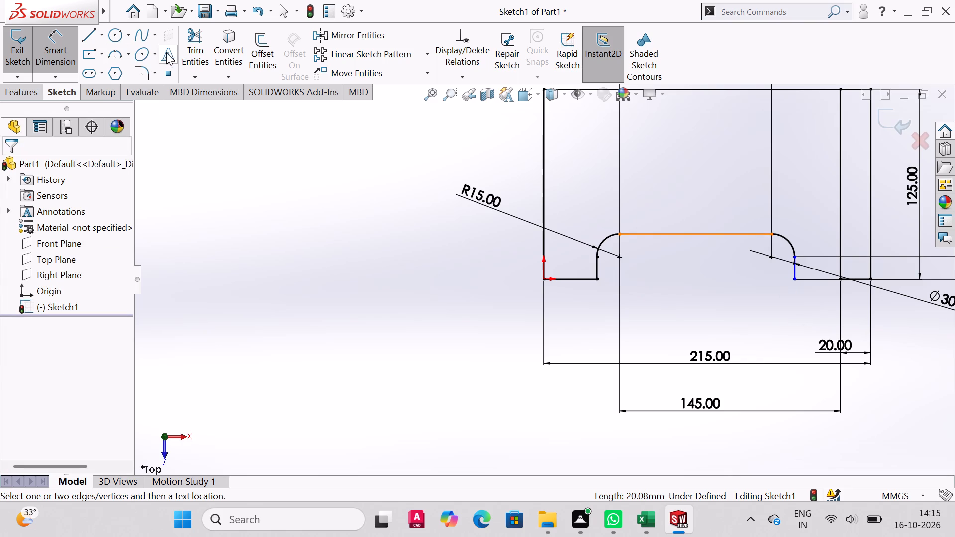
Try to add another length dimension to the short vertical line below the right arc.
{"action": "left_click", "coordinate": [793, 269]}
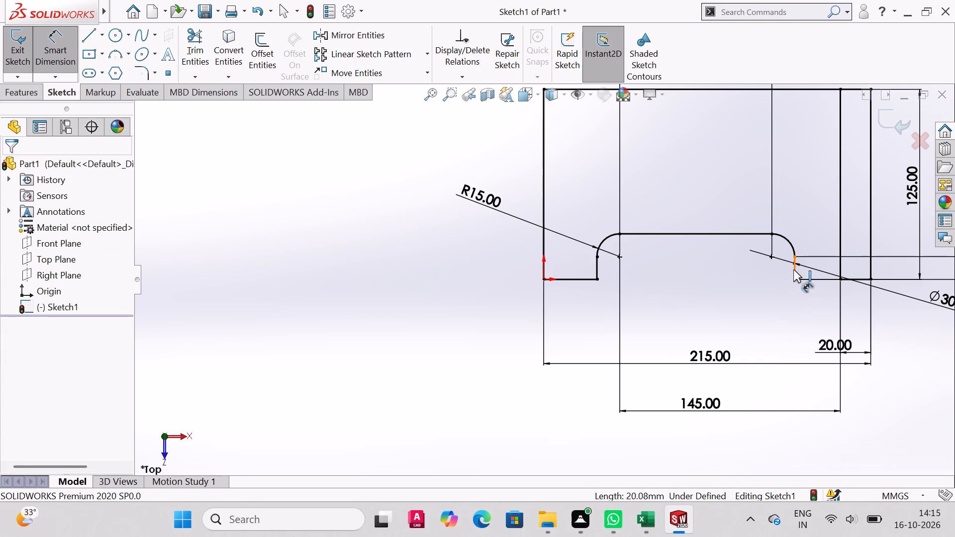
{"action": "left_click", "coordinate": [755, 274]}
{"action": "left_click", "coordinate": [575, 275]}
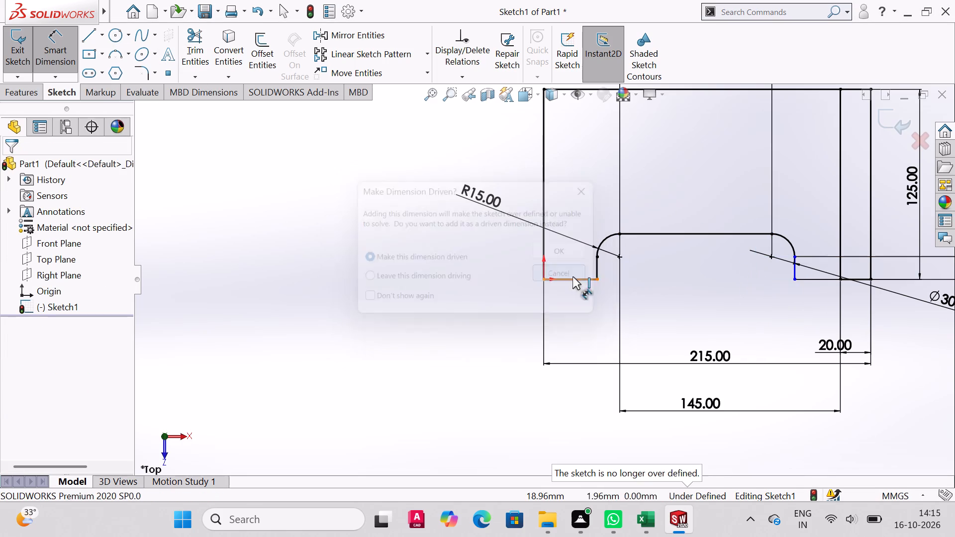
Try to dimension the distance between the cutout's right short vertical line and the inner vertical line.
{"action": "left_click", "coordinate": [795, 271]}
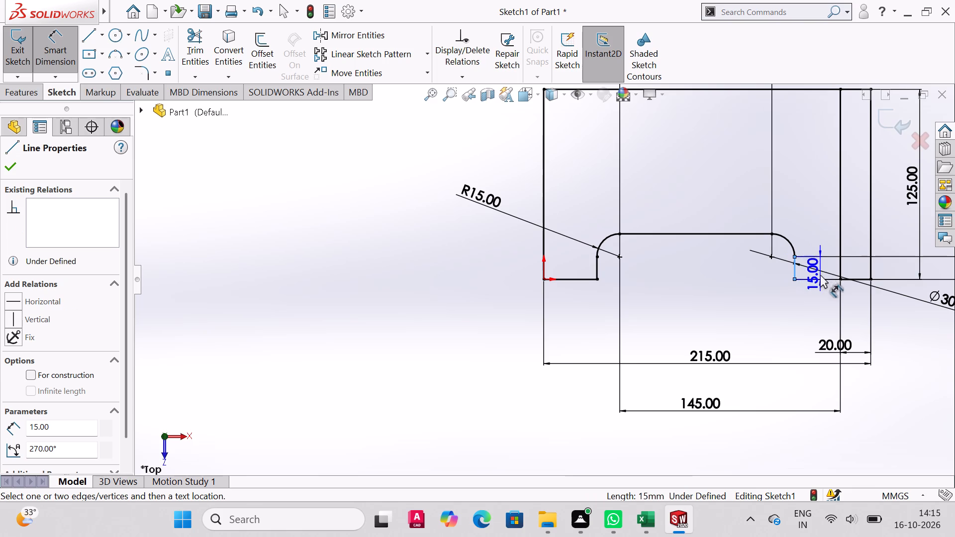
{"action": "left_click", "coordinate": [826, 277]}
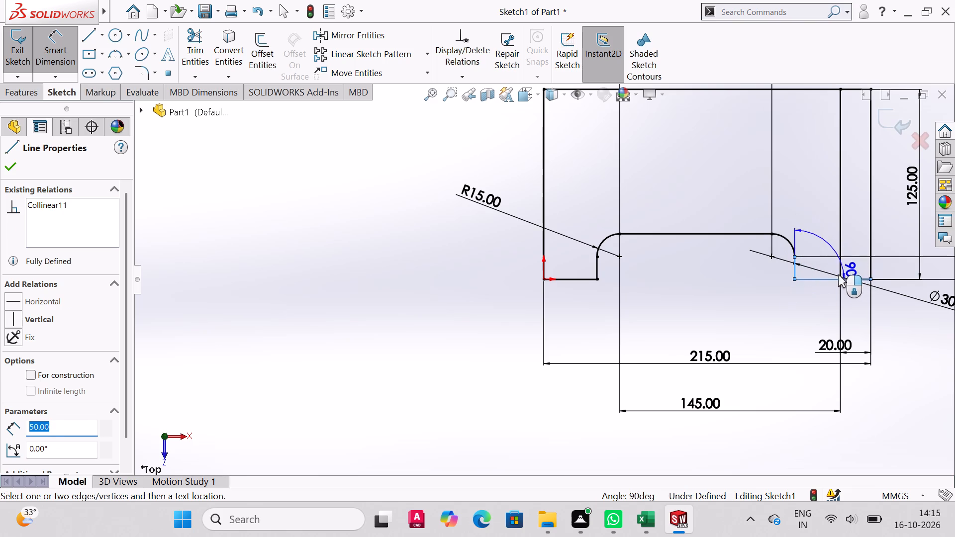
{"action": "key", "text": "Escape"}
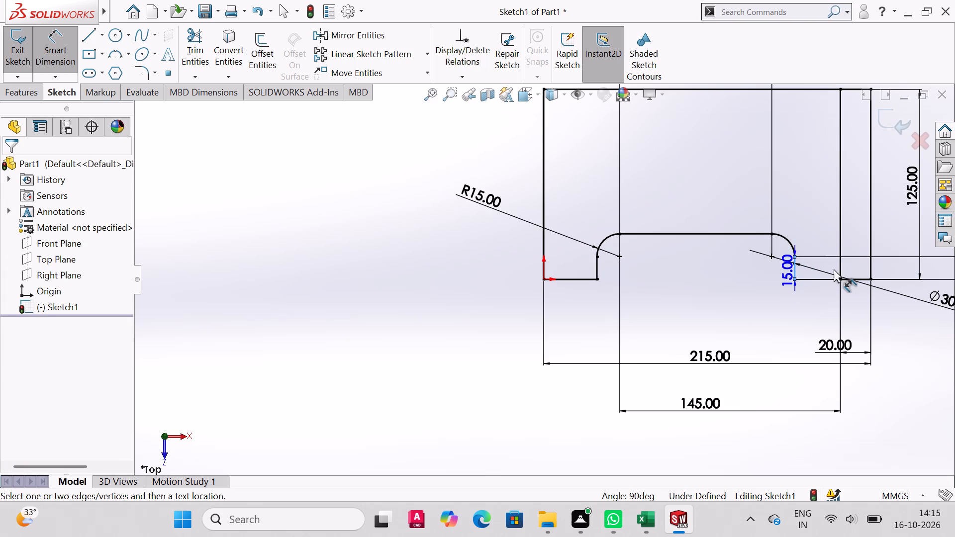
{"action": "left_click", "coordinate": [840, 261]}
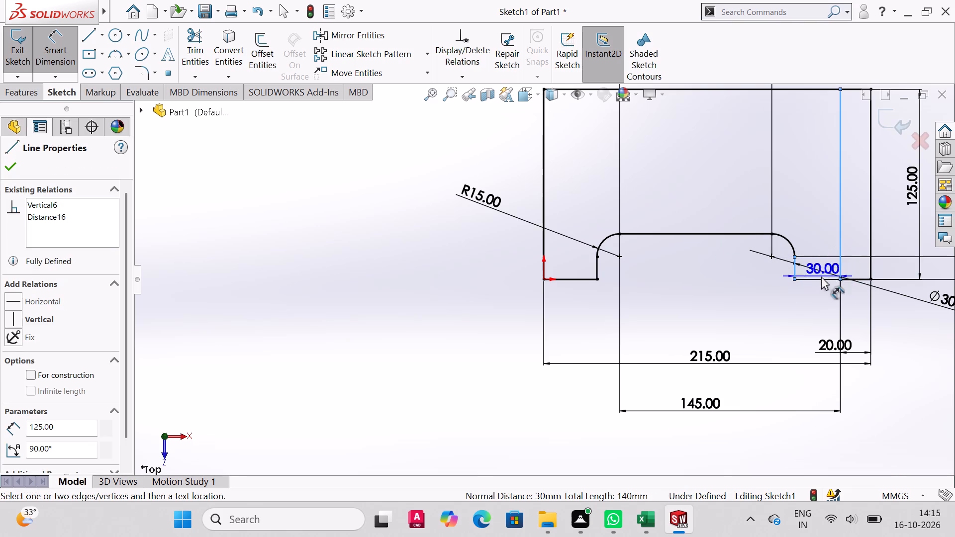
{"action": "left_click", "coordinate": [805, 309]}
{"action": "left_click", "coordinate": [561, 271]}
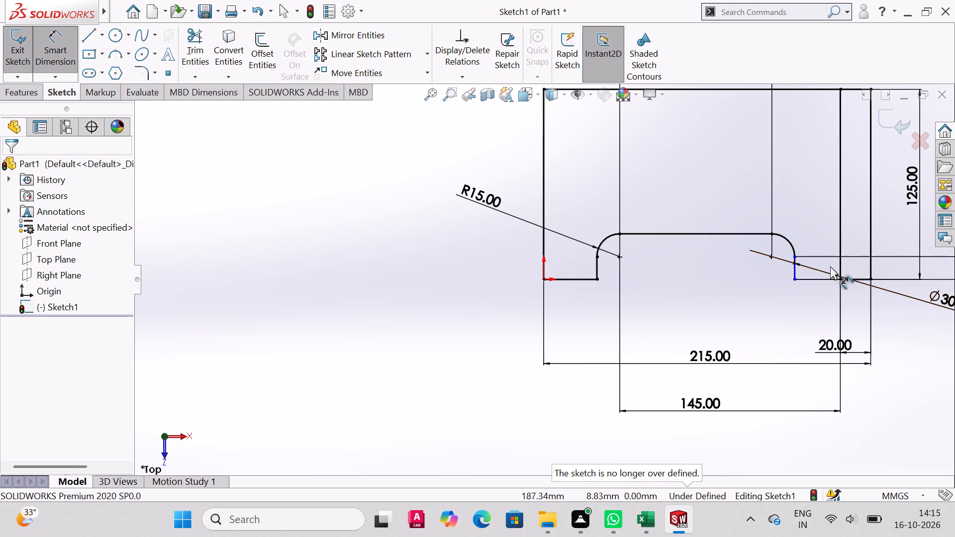
Draw a horizontal centerline at mid-height from the rectangle's left edge to its right edge.
{"action": "scroll", "coordinate": [744, 226], "scroll_direction": "up", "scroll_amount": 3}
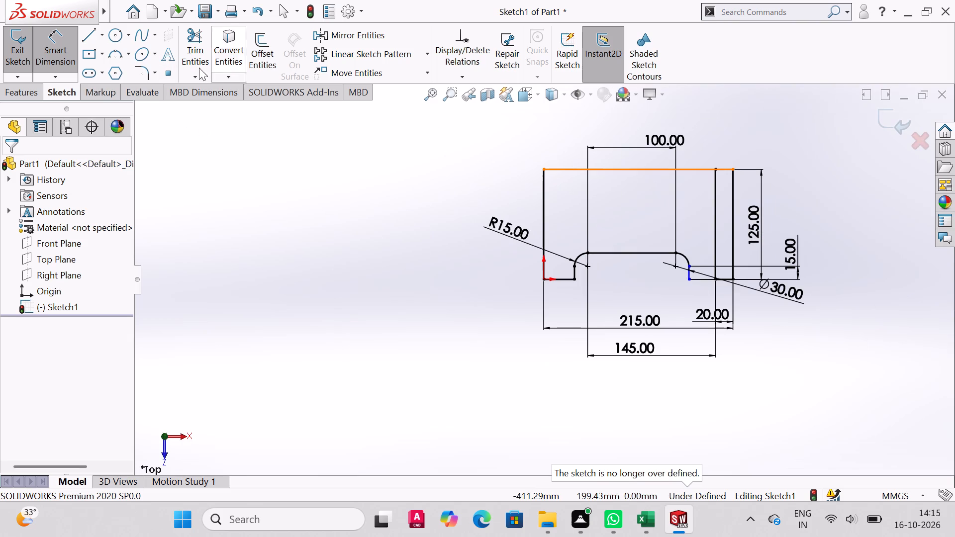
{"action": "left_click", "coordinate": [99, 37]}
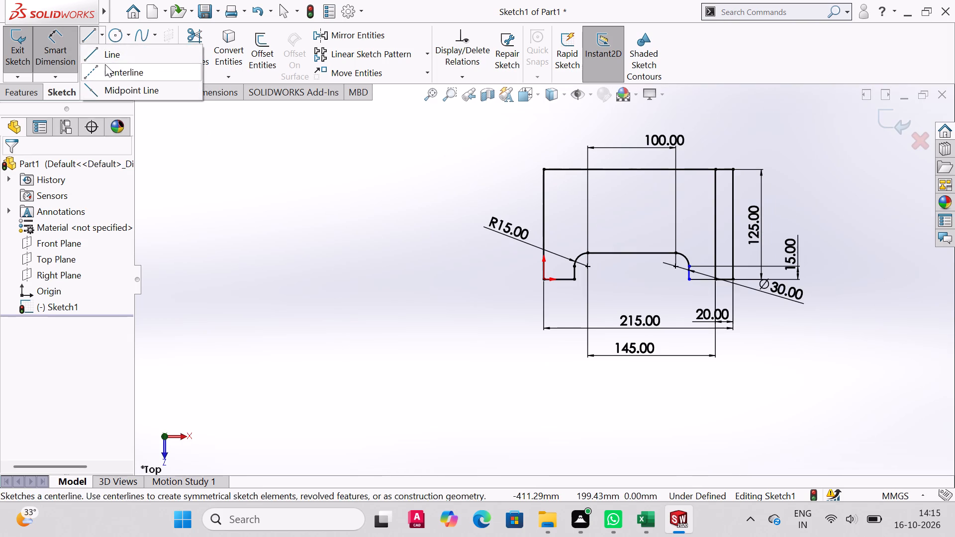
{"action": "left_click", "coordinate": [105, 65]}
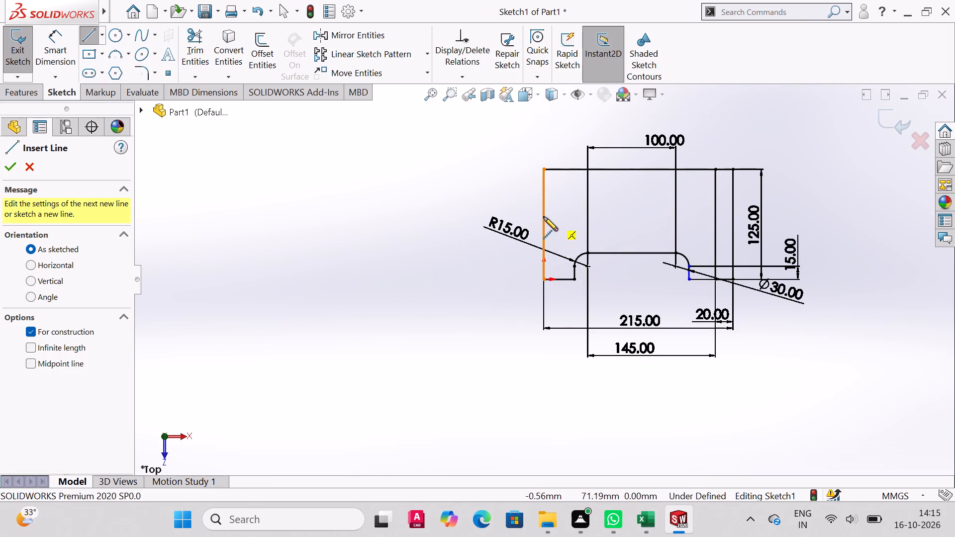
{"action": "left_click", "coordinate": [544, 224]}
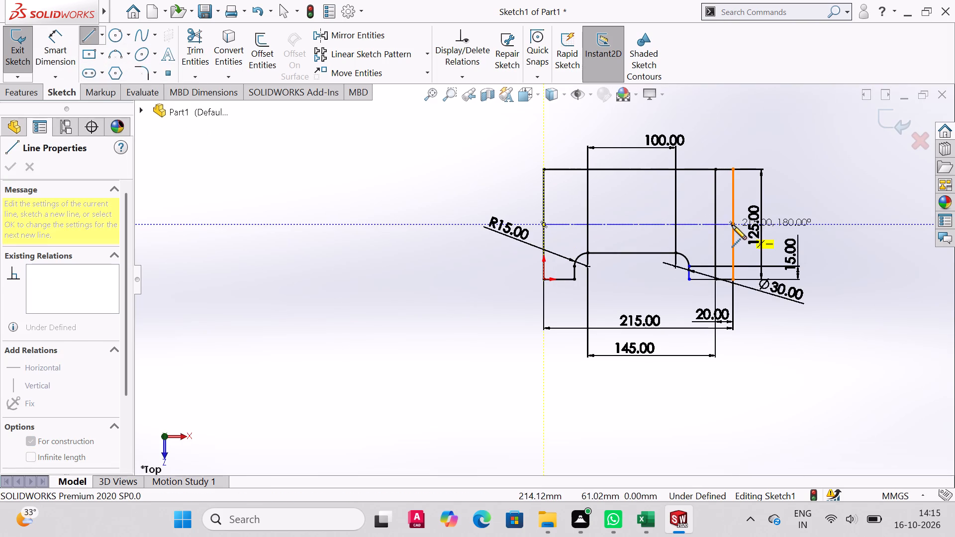
{"action": "left_click", "coordinate": [732, 224]}
{"action": "right_click", "coordinate": [733, 224]}
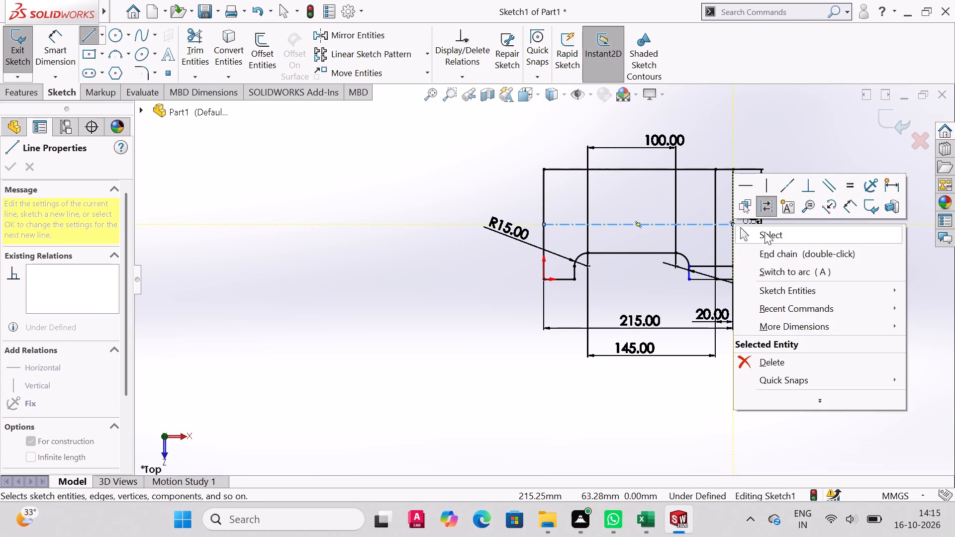
{"action": "left_click", "coordinate": [764, 232]}
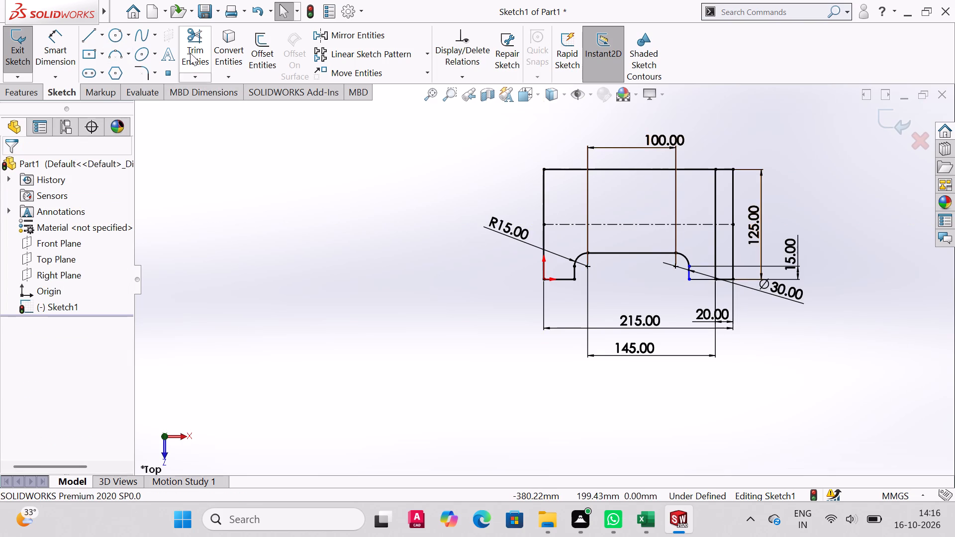
Mirror the bottom cutout's two short vertical lines, two arcs and horizontal line about the horizontal centerline.
{"action": "left_click", "coordinate": [371, 40]}
{"action": "left_click", "coordinate": [574, 272]}
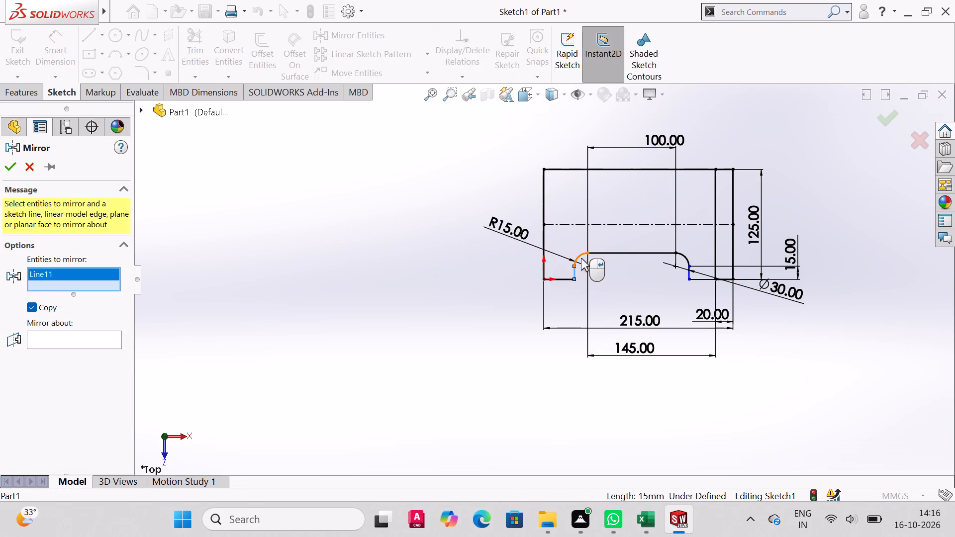
{"action": "left_click", "coordinate": [581, 258]}
{"action": "left_click", "coordinate": [596, 254]}
{"action": "left_click", "coordinate": [688, 257]}
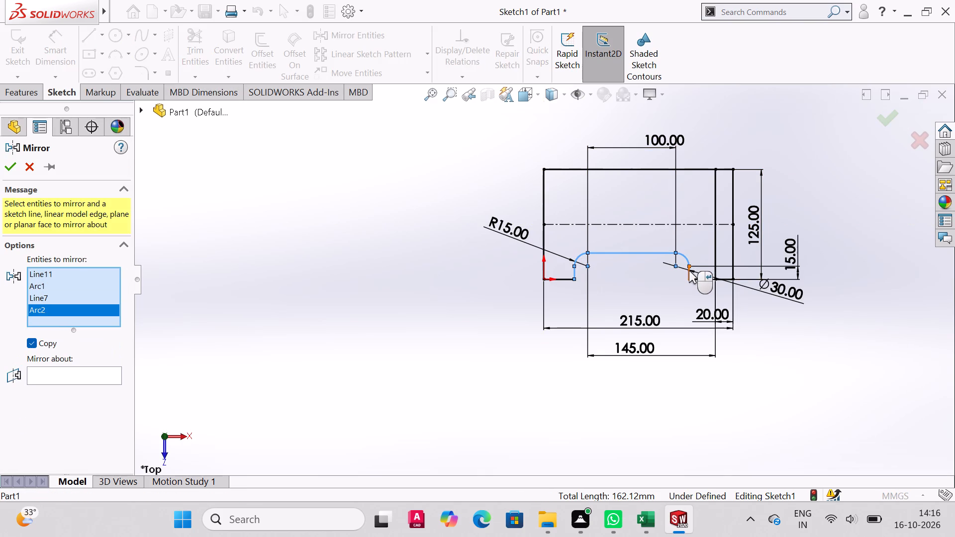
{"action": "left_click", "coordinate": [689, 271]}
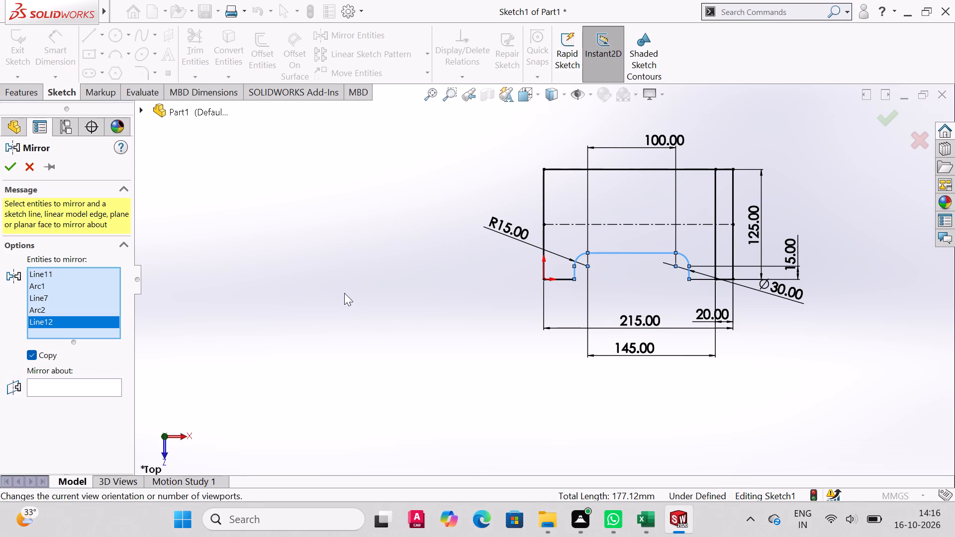
{"action": "left_click", "coordinate": [62, 382]}
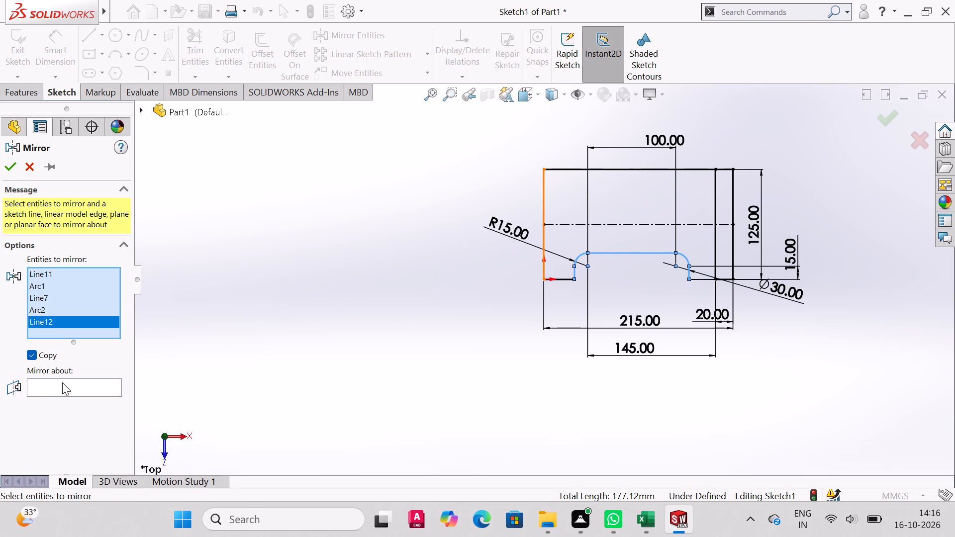
{"action": "left_click", "coordinate": [645, 225]}
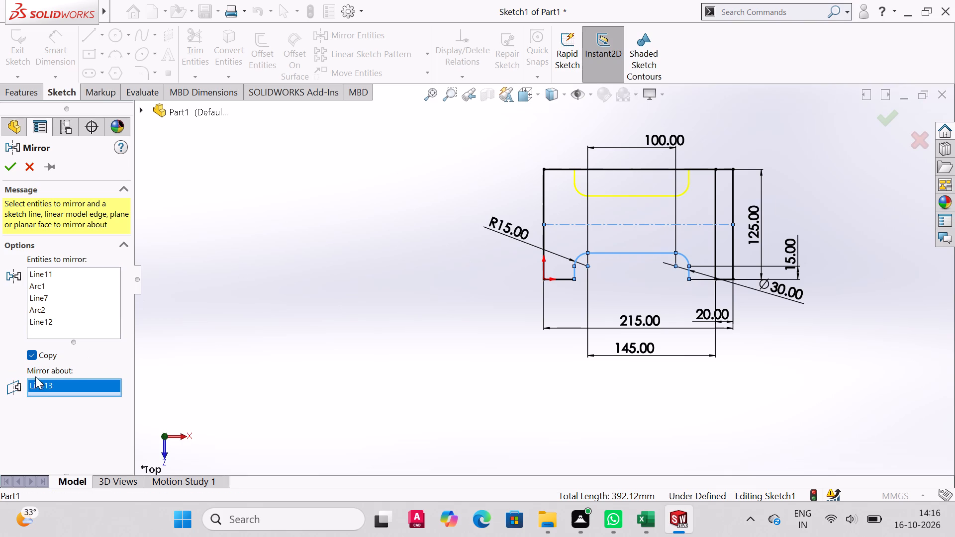
{"action": "left_click", "coordinate": [9, 173]}
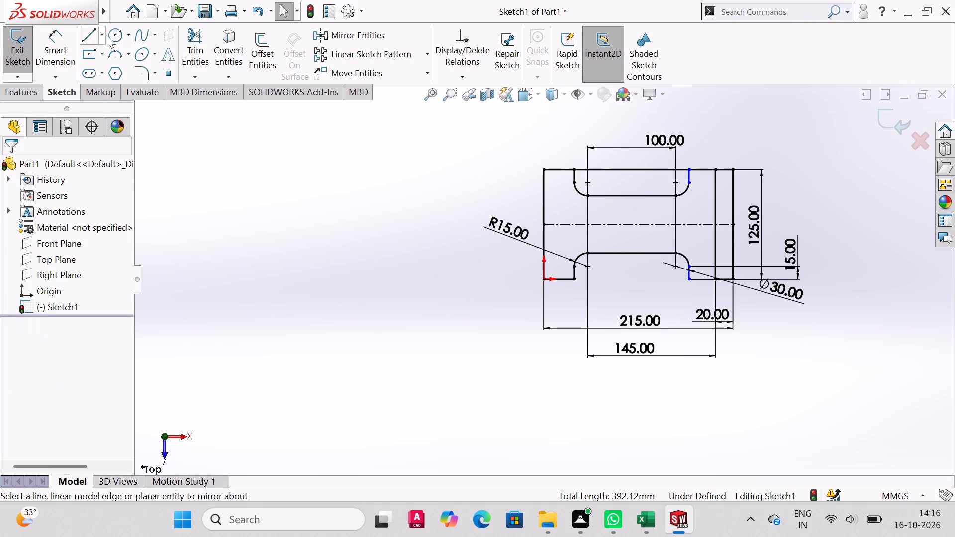
Trim away the rectangle's top edge segment between the mirrored cutout's two short vertical lines.
{"action": "left_click", "coordinate": [185, 38]}
{"action": "left_click_drag", "start_coordinate": [627, 151], "coordinate": [631, 176]}
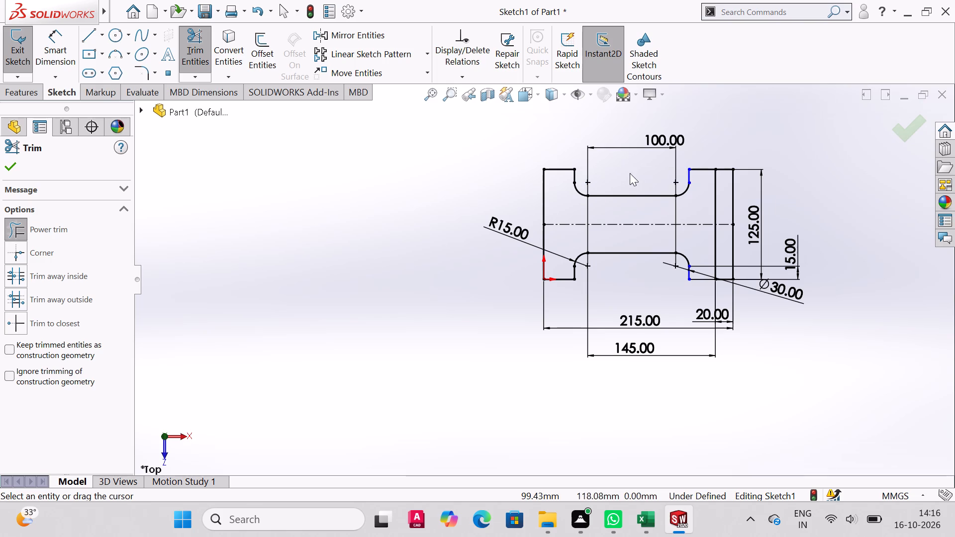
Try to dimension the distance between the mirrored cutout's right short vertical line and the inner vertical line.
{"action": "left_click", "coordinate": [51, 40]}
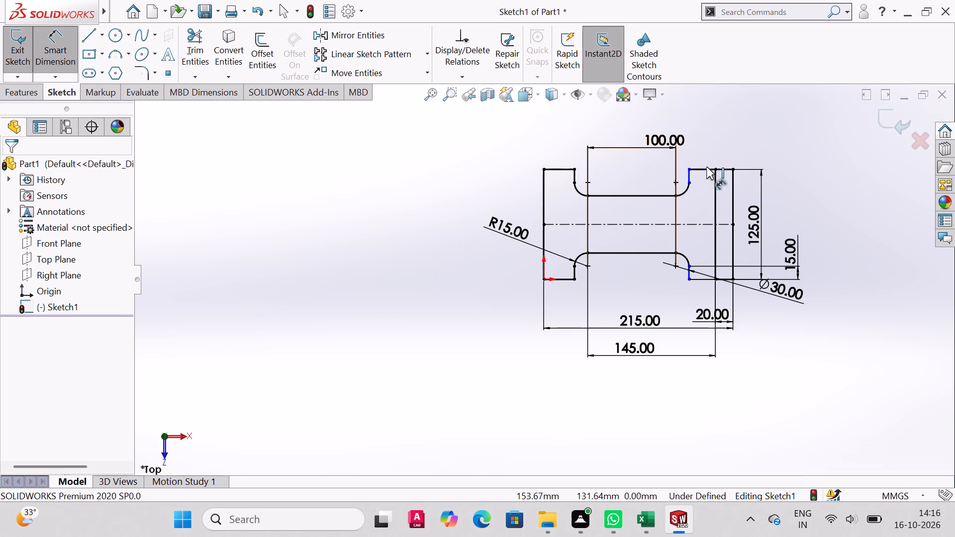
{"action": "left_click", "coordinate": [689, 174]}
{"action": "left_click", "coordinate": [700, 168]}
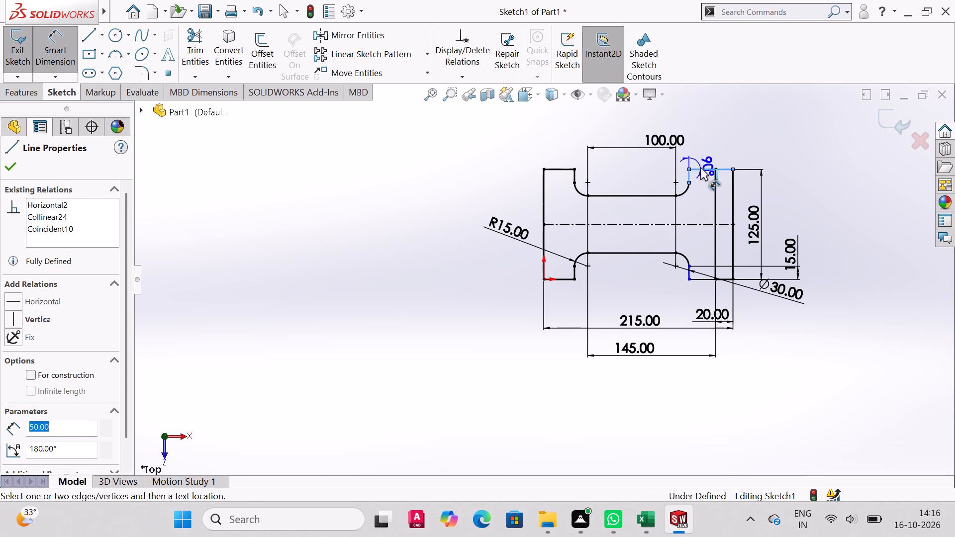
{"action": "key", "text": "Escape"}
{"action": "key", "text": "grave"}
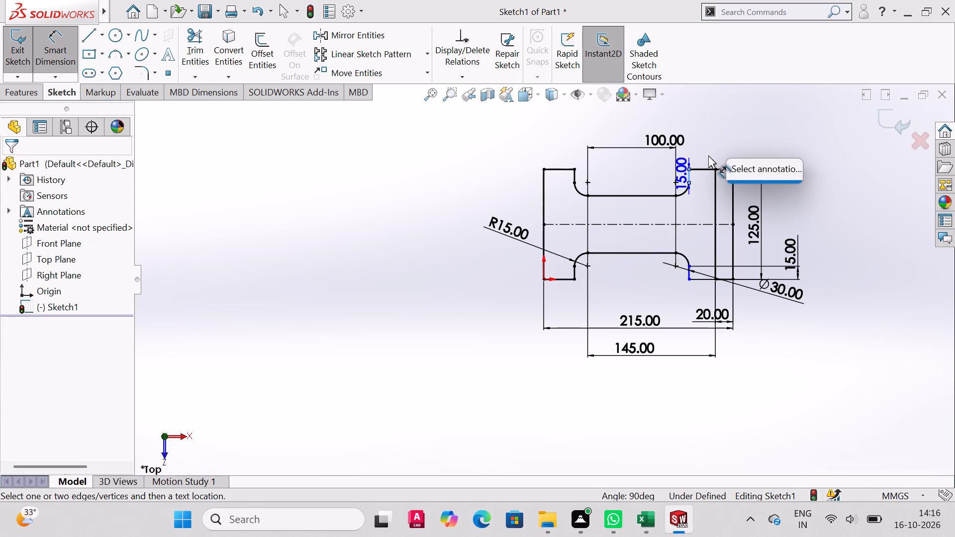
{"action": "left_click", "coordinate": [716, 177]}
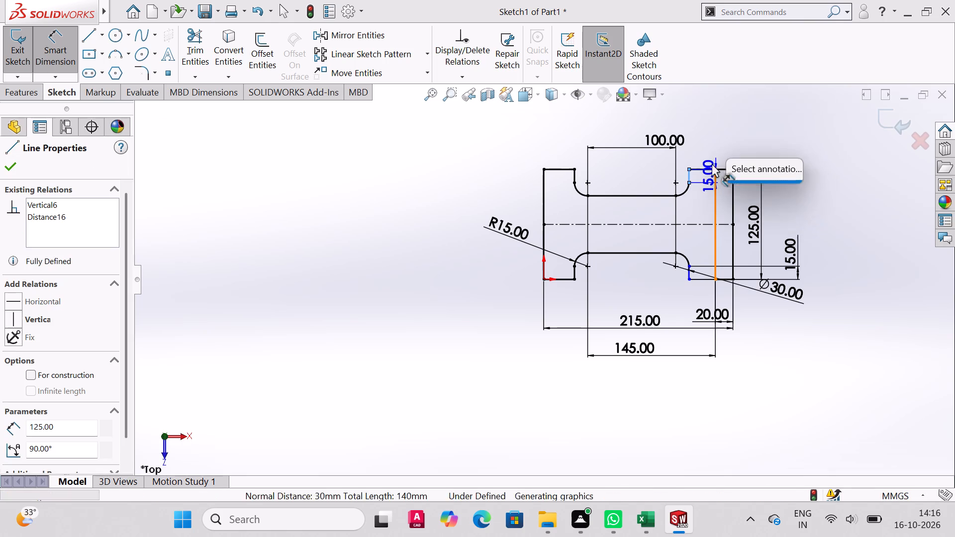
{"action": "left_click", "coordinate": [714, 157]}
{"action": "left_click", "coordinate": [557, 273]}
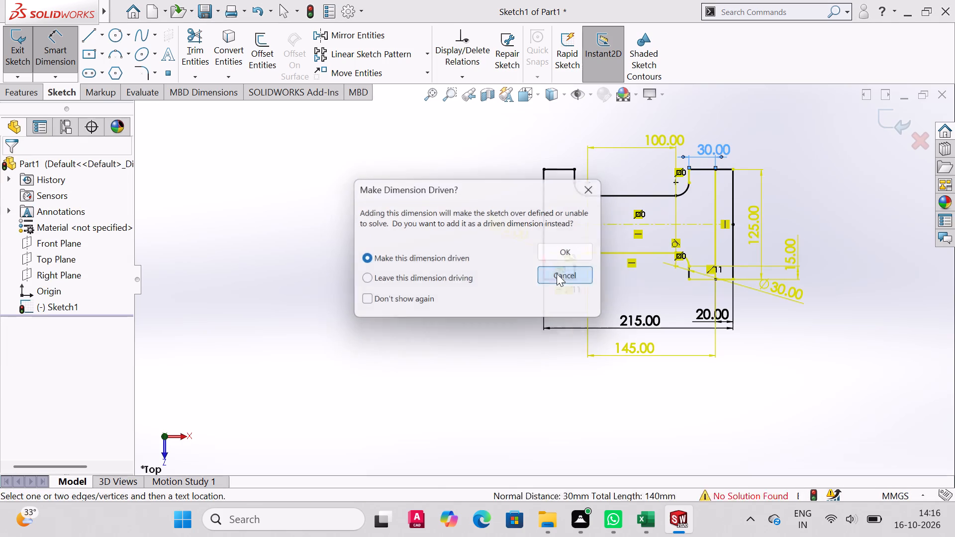
Add a 90° angle dimension between the mirrored cutout's right short vertical line and its horizontal line.
{"action": "left_click", "coordinate": [688, 176]}
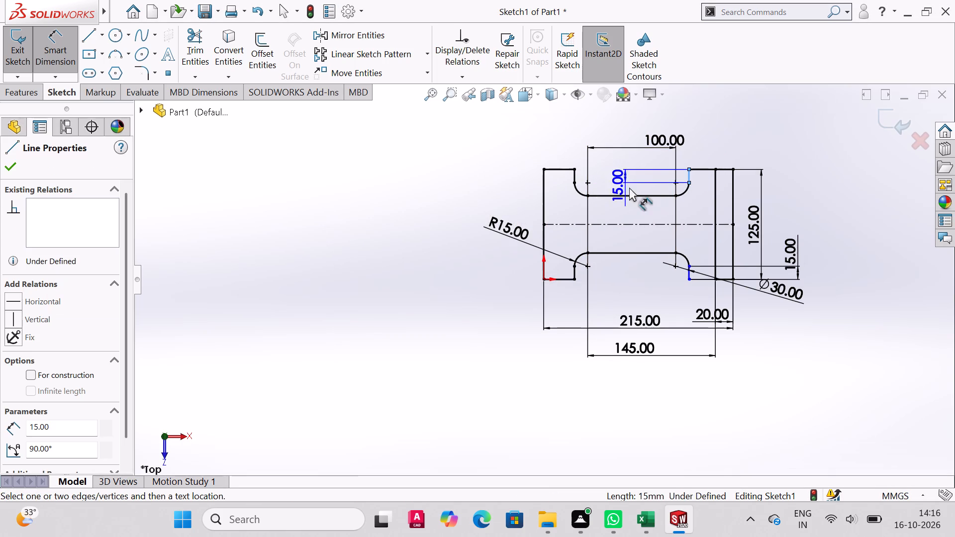
{"action": "left_click", "coordinate": [660, 195]}
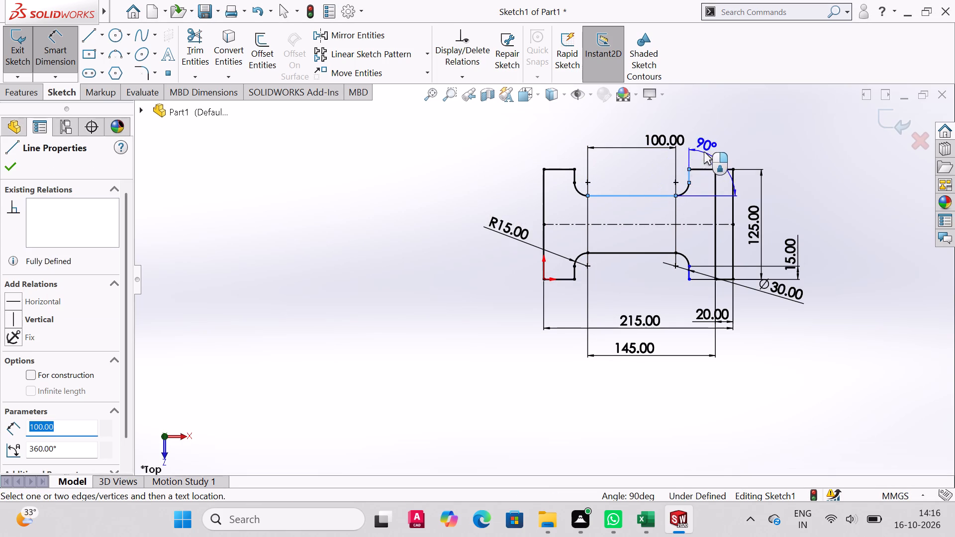
{"action": "left_click", "coordinate": [679, 180]}
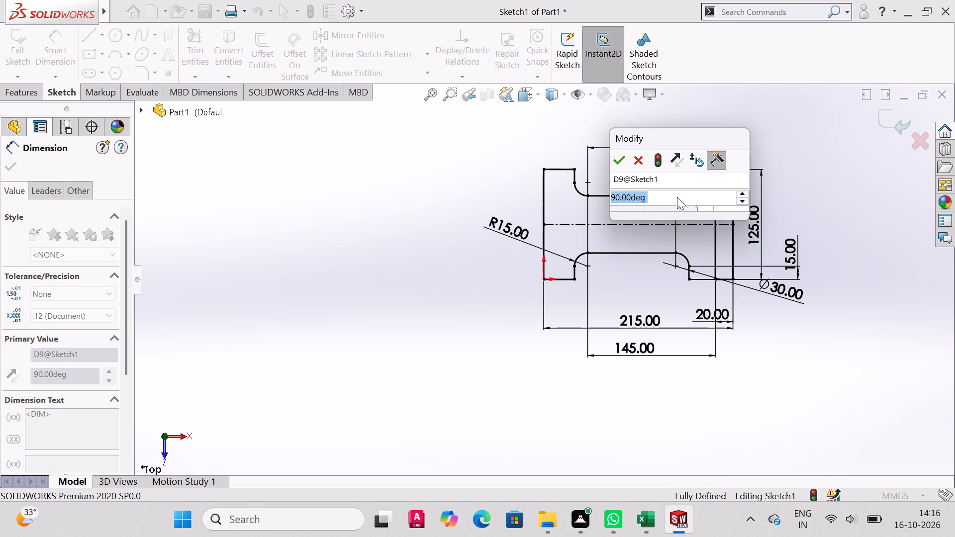
{"action": "left_click", "coordinate": [621, 158]}
{"action": "scroll", "coordinate": [712, 194], "scroll_direction": "up", "scroll_amount": 2}
{"action": "scroll", "coordinate": [715, 185], "scroll_direction": "down", "scroll_amount": 6}
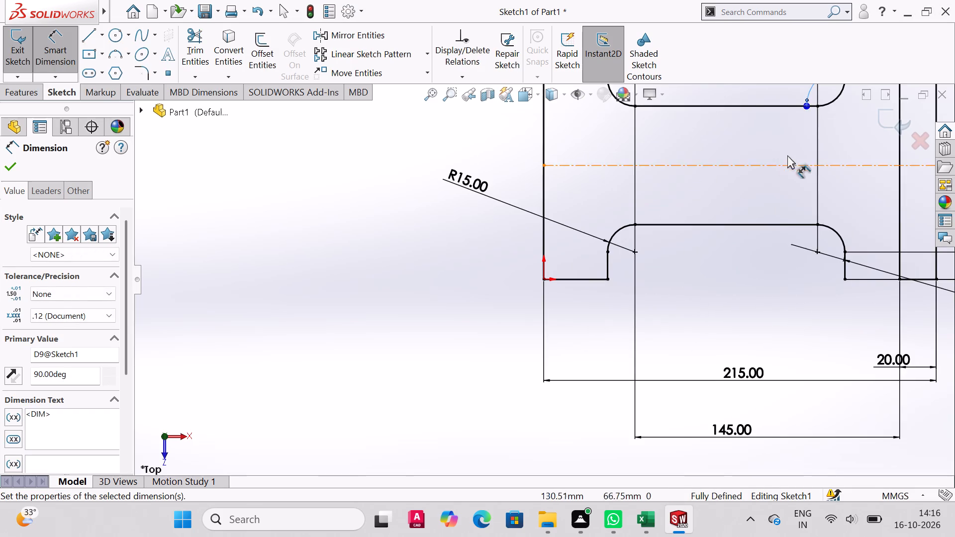
{"action": "scroll", "coordinate": [793, 186], "scroll_direction": "up", "scroll_amount": 4}
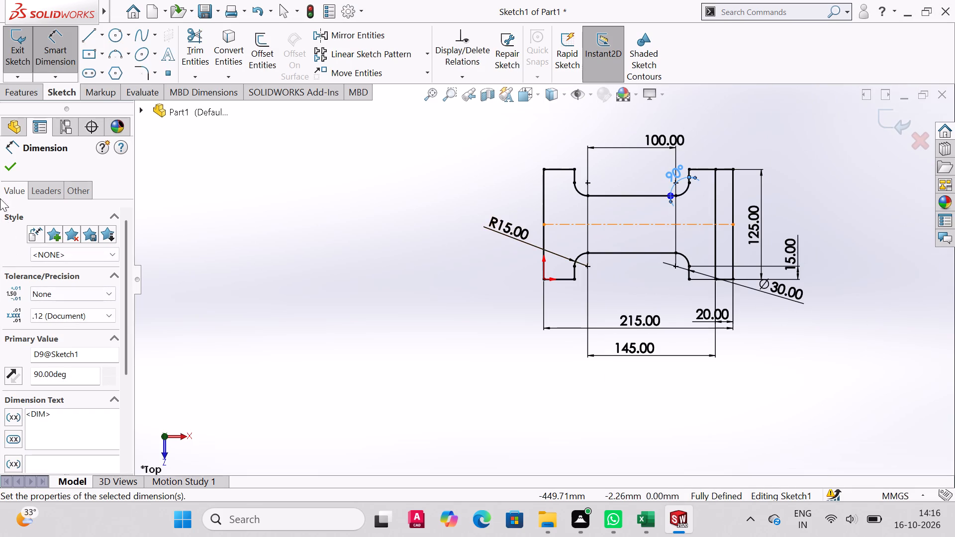
{"action": "left_click", "coordinate": [0, 173]}
{"action": "left_click", "coordinate": [5, 173]}
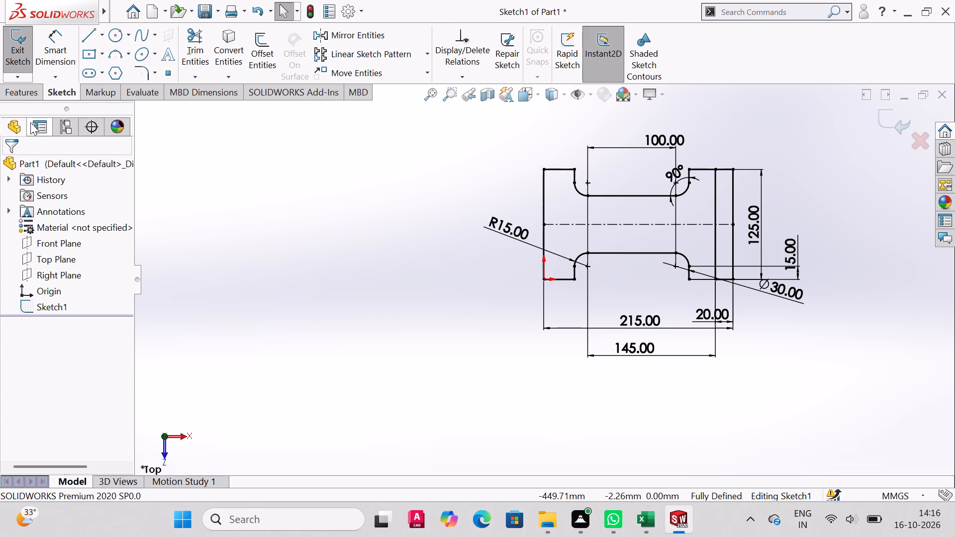
Extrude the two sketch regions above and below the centerline, left of the inner vertical line, to a blind depth of 25 mm.
{"action": "left_click", "coordinate": [27, 92]}
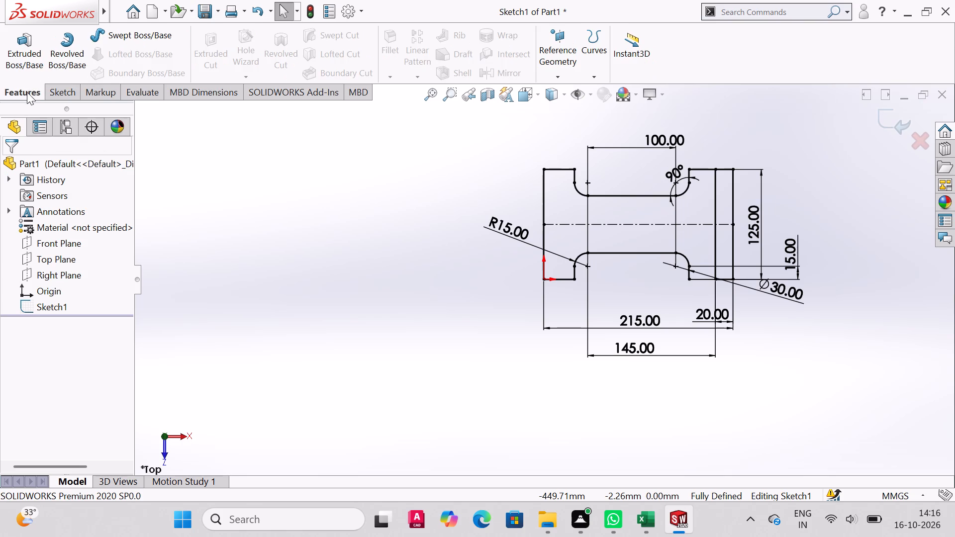
{"action": "left_click", "coordinate": [17, 56]}
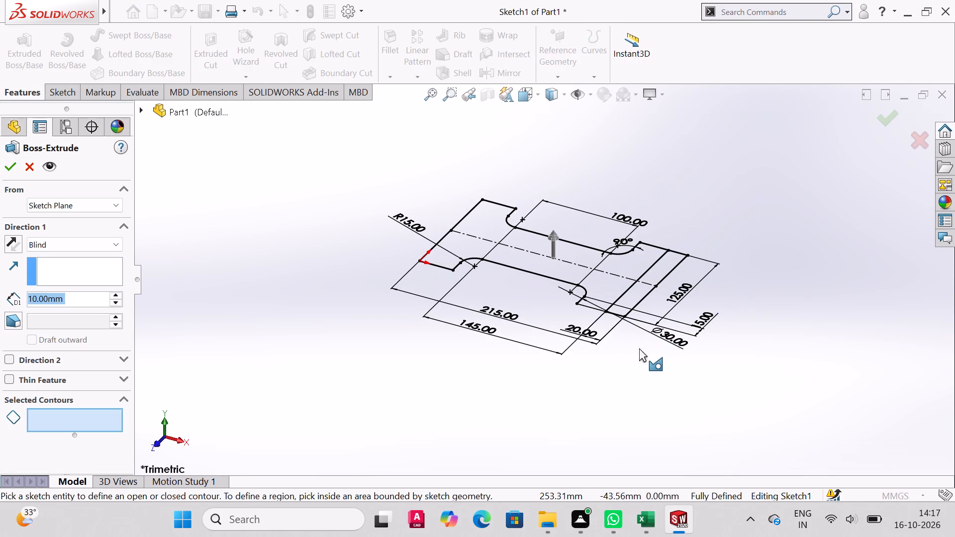
{"action": "left_click", "coordinate": [530, 259]}
{"action": "left_click", "coordinate": [576, 253]}
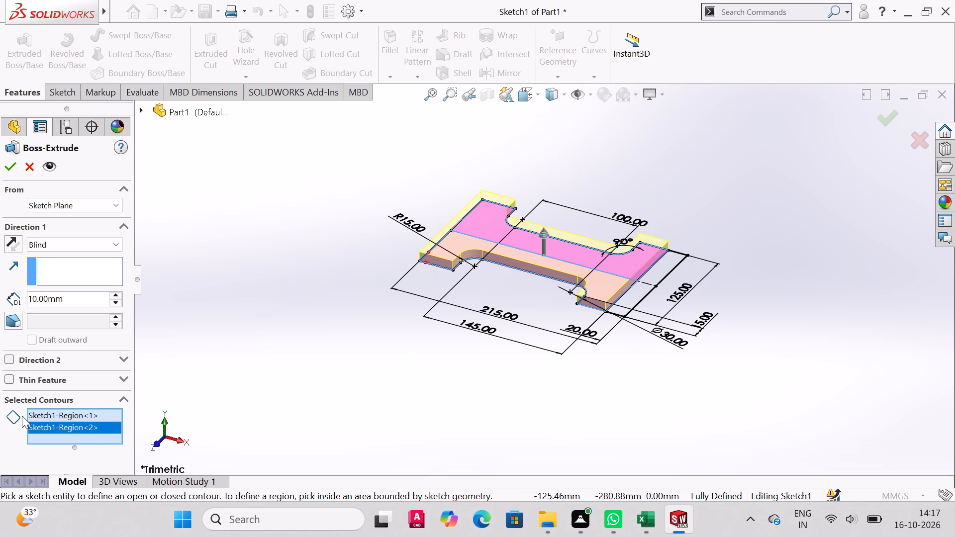
{"action": "left_click_drag", "start_coordinate": [78, 294], "coordinate": [0, 333]}
{"action": "type", "text": "25"}
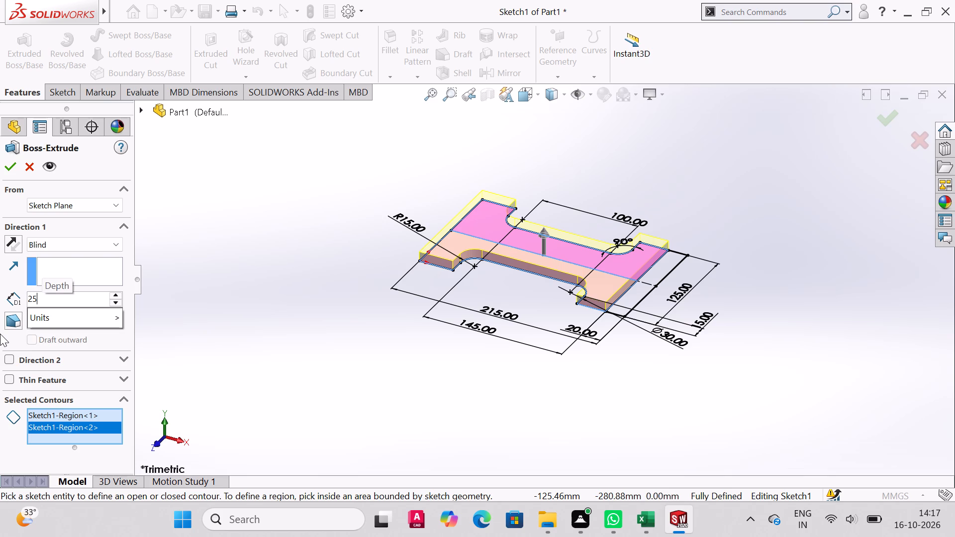
{"action": "key", "text": "Return"}
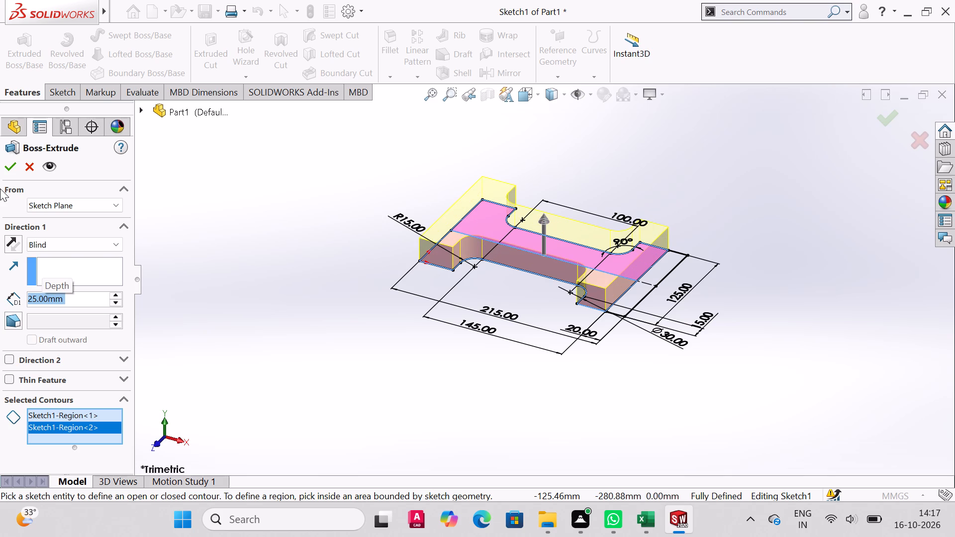
{"action": "left_click", "coordinate": [5, 167]}
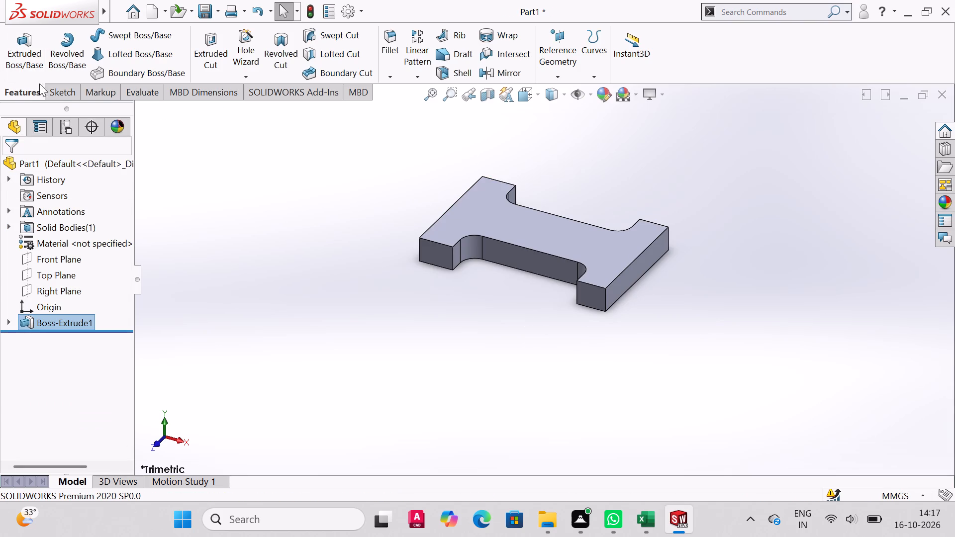
Extrude the base sketch's two narrow end regions beyond the inner vertical line to a blind depth of 85 mm, merged with the base.
{"action": "left_click", "coordinate": [57, 89]}
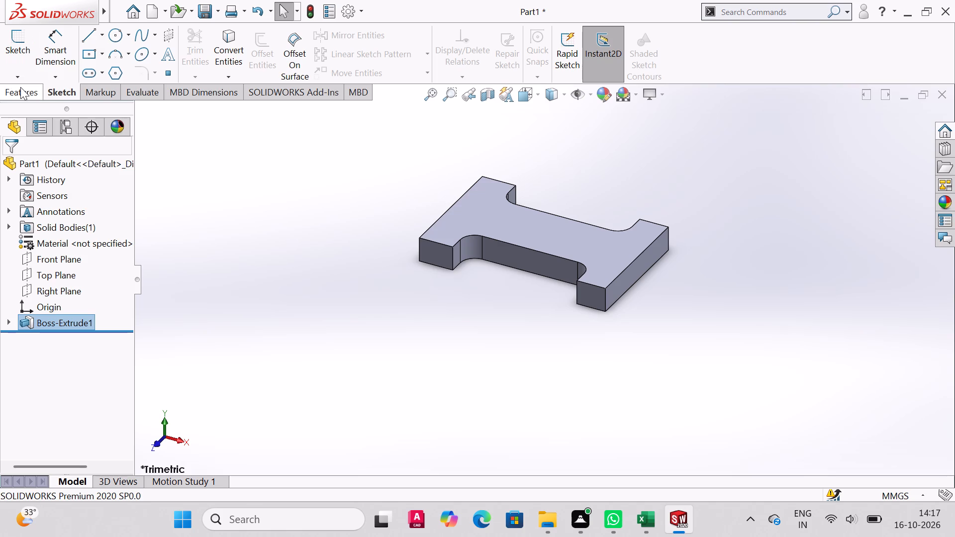
{"action": "left_click", "coordinate": [6, 323]}
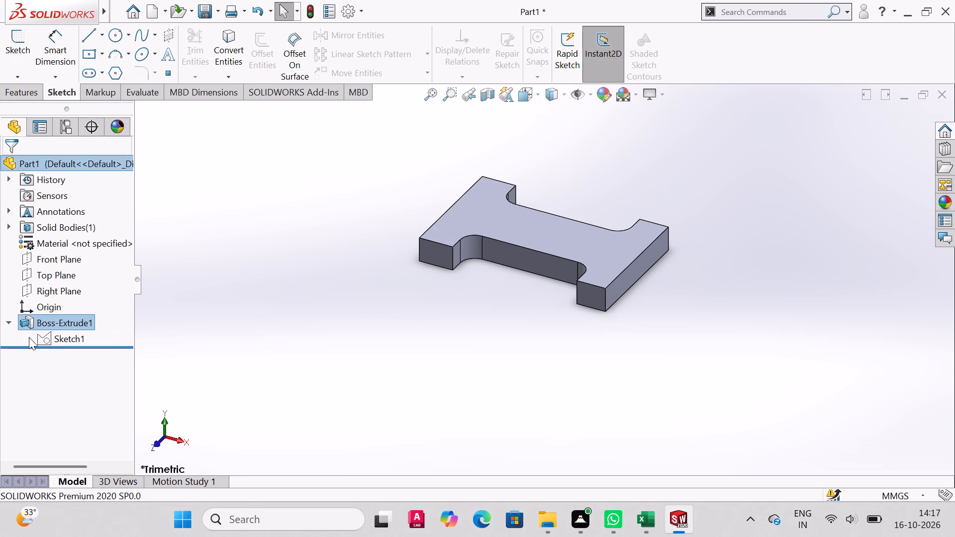
{"action": "left_click", "coordinate": [32, 338]}
{"action": "left_click", "coordinate": [51, 343]}
{"action": "left_click", "coordinate": [11, 89]}
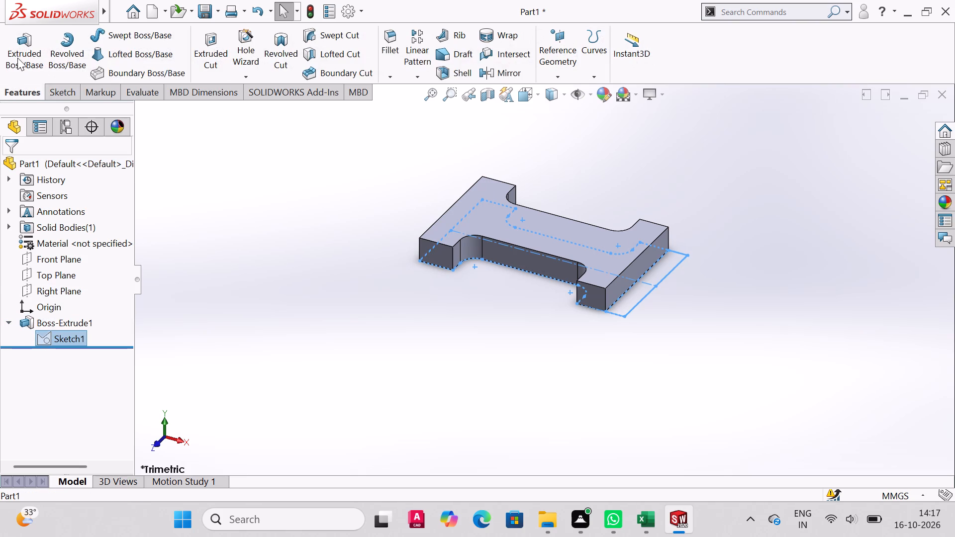
{"action": "left_click", "coordinate": [19, 53]}
{"action": "left_click", "coordinate": [634, 295]}
{"action": "left_click", "coordinate": [670, 265]}
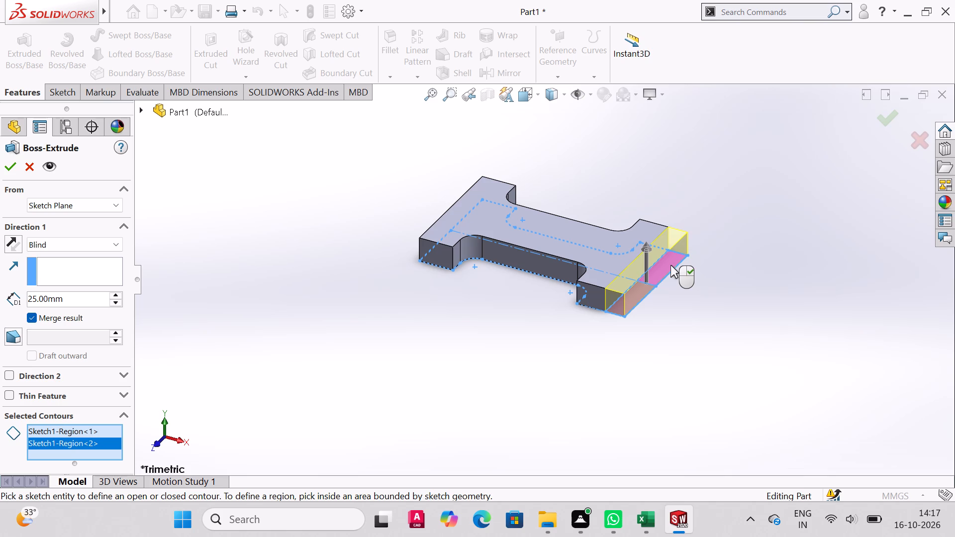
{"action": "type", "text": "85"}
{"action": "left_click_drag", "start_coordinate": [85, 301], "coordinate": [0, 289]}
{"action": "type", "text": "85"}
{"action": "key", "text": "Return"}
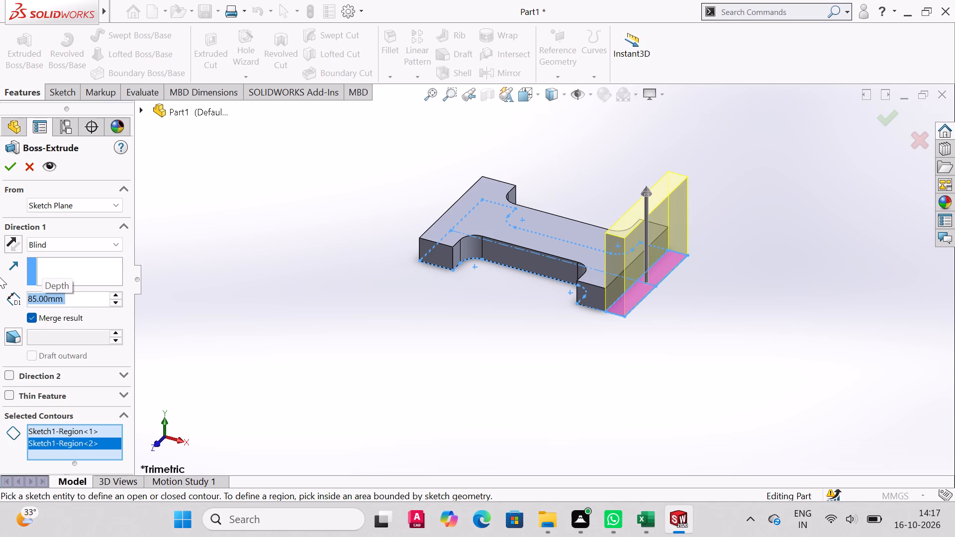
{"action": "left_click", "coordinate": [4, 165]}
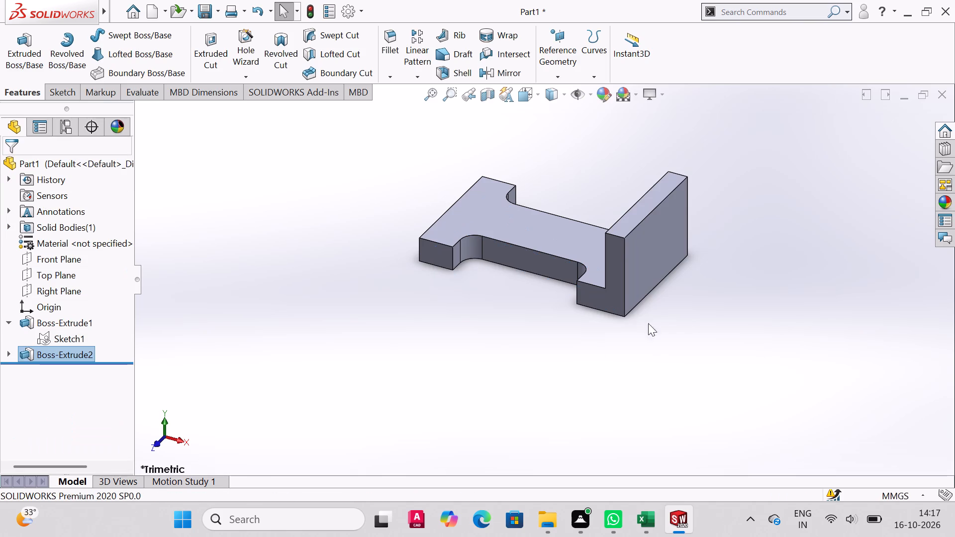
Fillet the two short top corner edges of the upright plate with a 20 mm radius.
{"action": "middle_click_drag", "start_coordinate": [643, 316], "coordinate": [642, 328]}
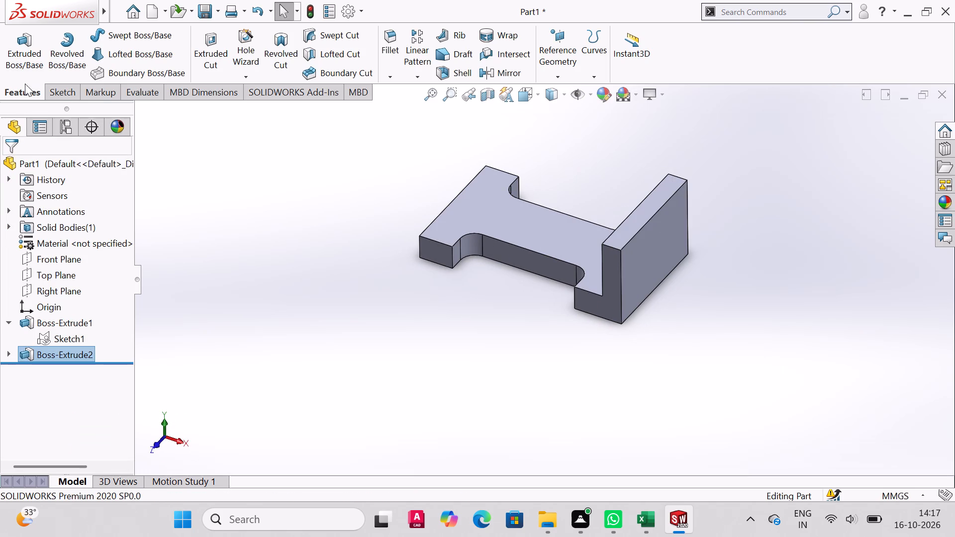
{"action": "left_click", "coordinate": [393, 36]}
{"action": "left_click", "coordinate": [613, 248]}
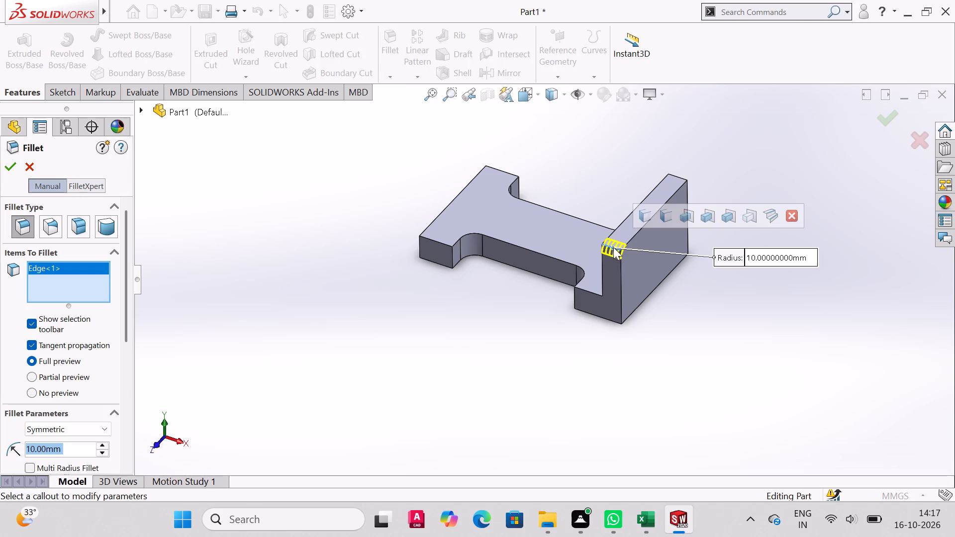
{"action": "middle_click_drag", "start_coordinate": [799, 173], "coordinate": [777, 257]}
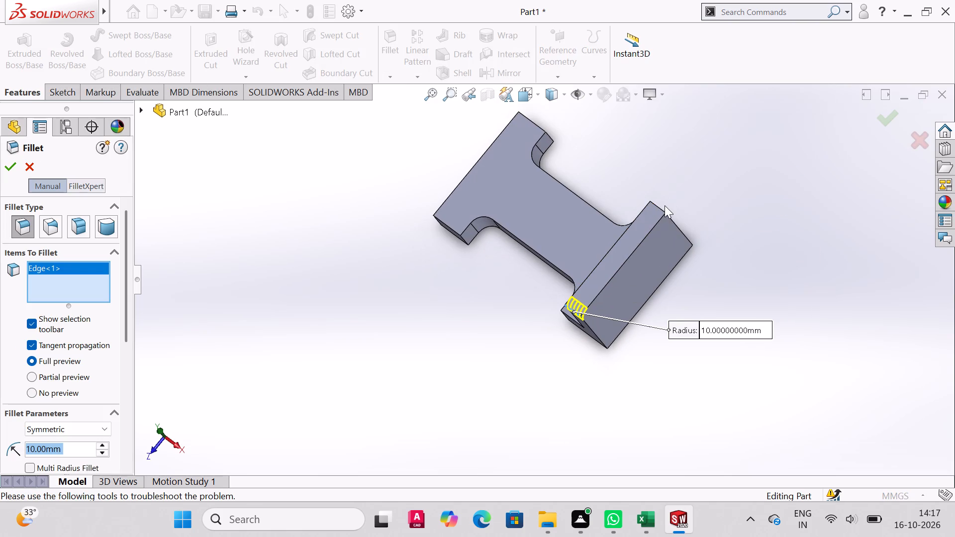
{"action": "left_click", "coordinate": [660, 206]}
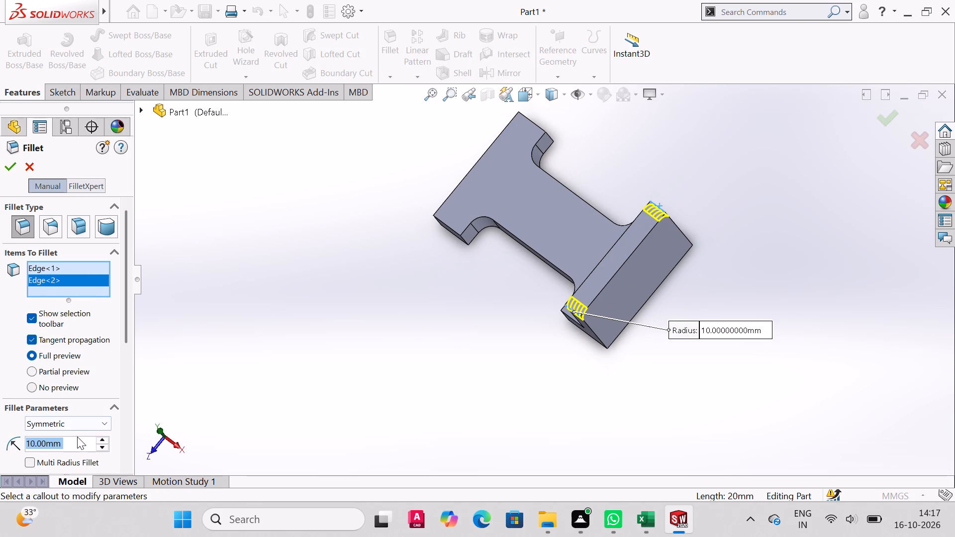
{"action": "type", "text": "20"}
{"action": "key", "text": "Return"}
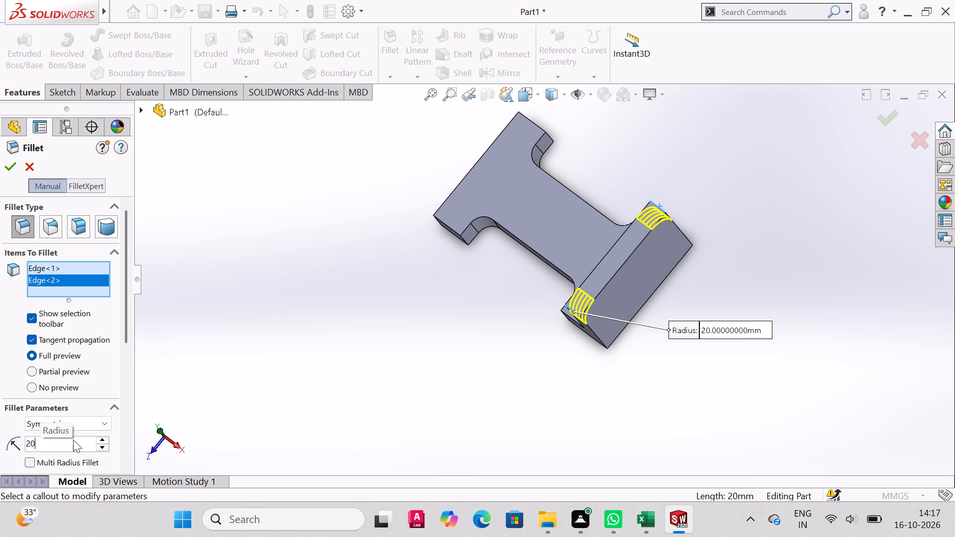
{"action": "left_click", "coordinate": [8, 167]}
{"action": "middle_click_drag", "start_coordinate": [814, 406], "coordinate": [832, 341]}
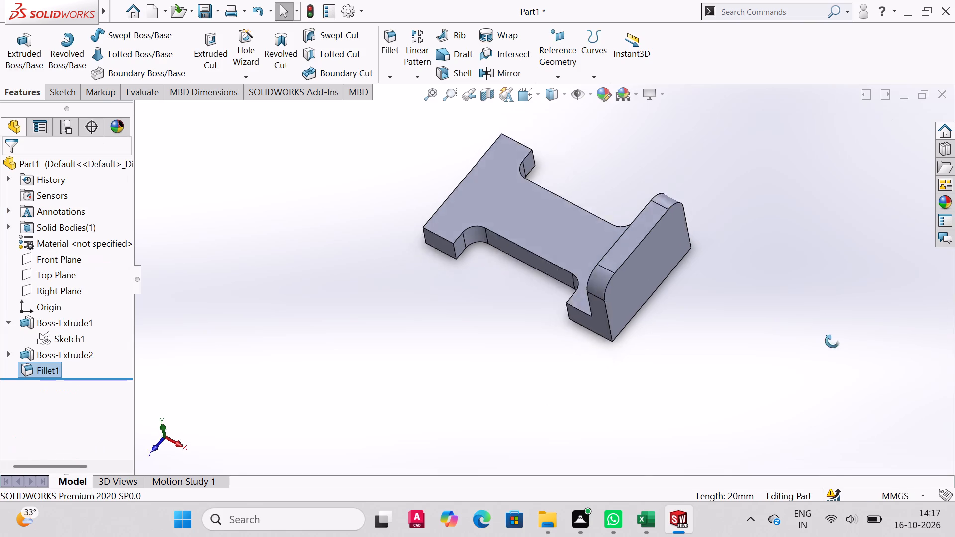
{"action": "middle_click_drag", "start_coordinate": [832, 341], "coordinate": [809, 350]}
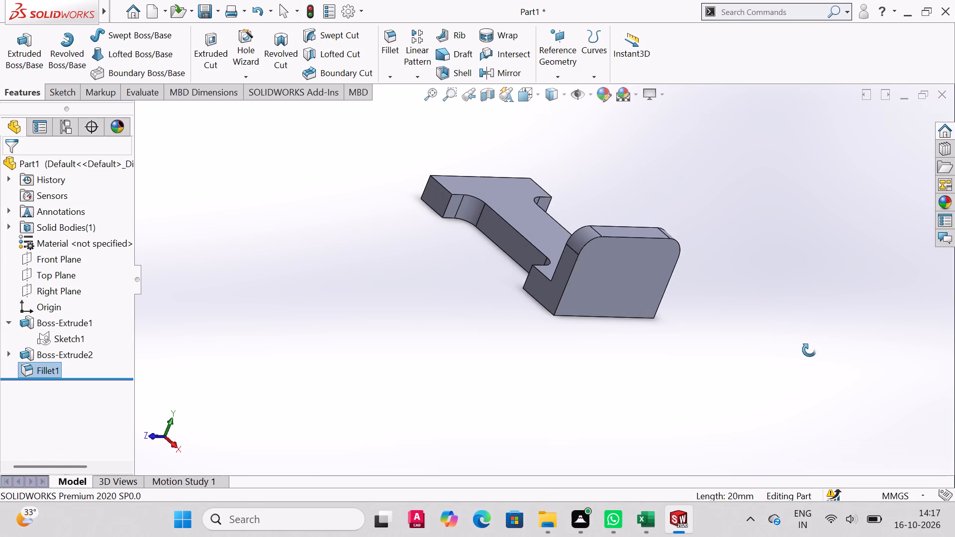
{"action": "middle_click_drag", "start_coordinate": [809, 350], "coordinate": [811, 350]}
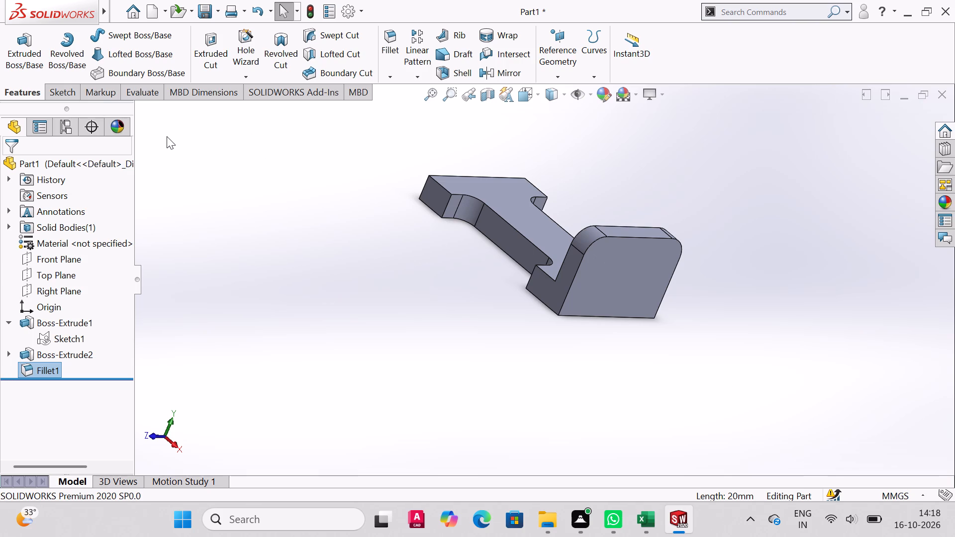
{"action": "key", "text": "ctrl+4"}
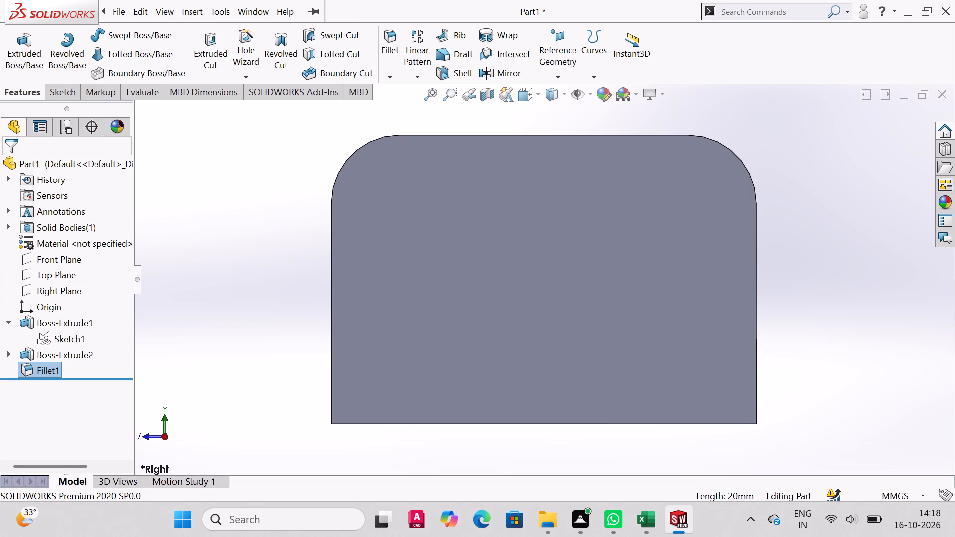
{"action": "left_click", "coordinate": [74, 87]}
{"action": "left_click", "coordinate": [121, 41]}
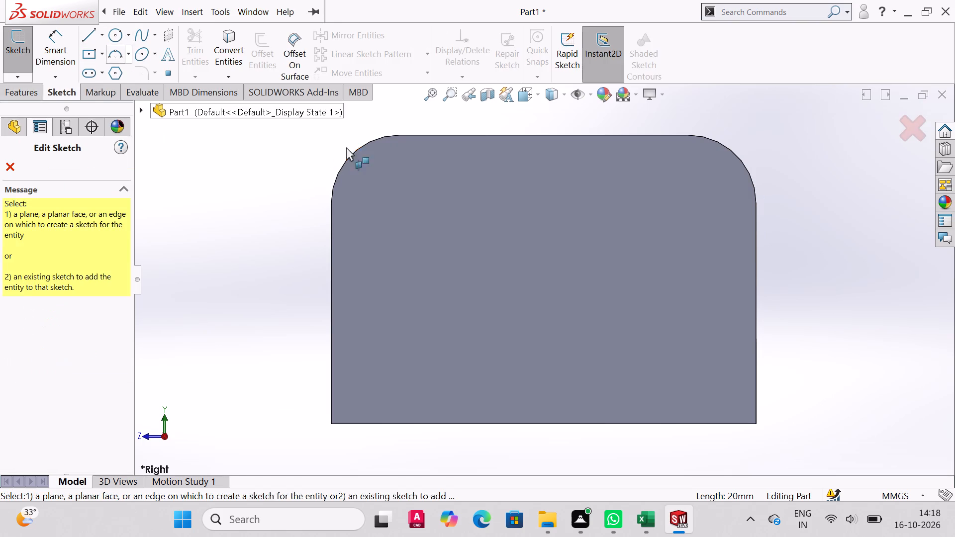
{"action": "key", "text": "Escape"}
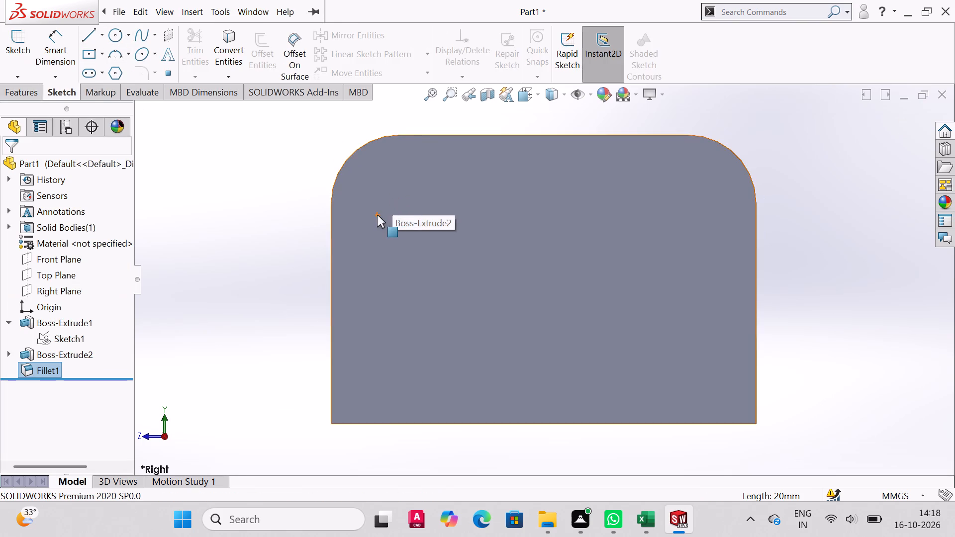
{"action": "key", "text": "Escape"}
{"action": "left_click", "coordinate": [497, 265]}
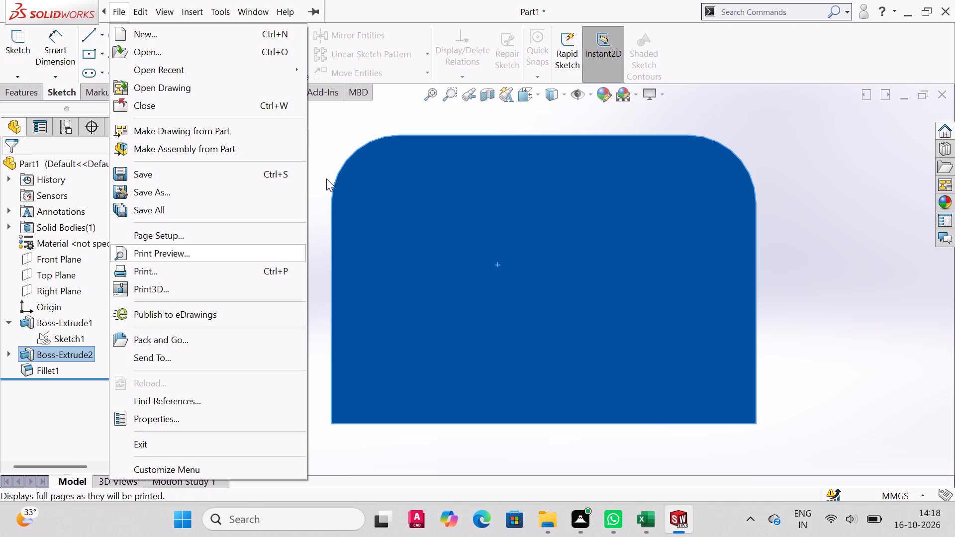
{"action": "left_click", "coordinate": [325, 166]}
Sketch two circles on the upright plate's outer face, radius about 8.1 mm near the upper left corner and about 6.3 mm near the upper right.
{"action": "left_click", "coordinate": [123, 31]}
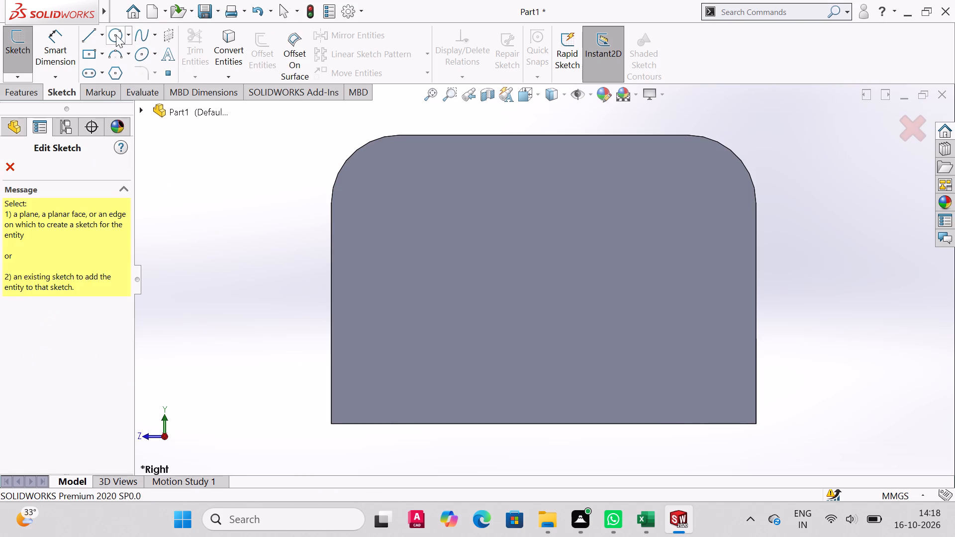
{"action": "left_click", "coordinate": [116, 34]}
{"action": "left_click", "coordinate": [391, 206]}
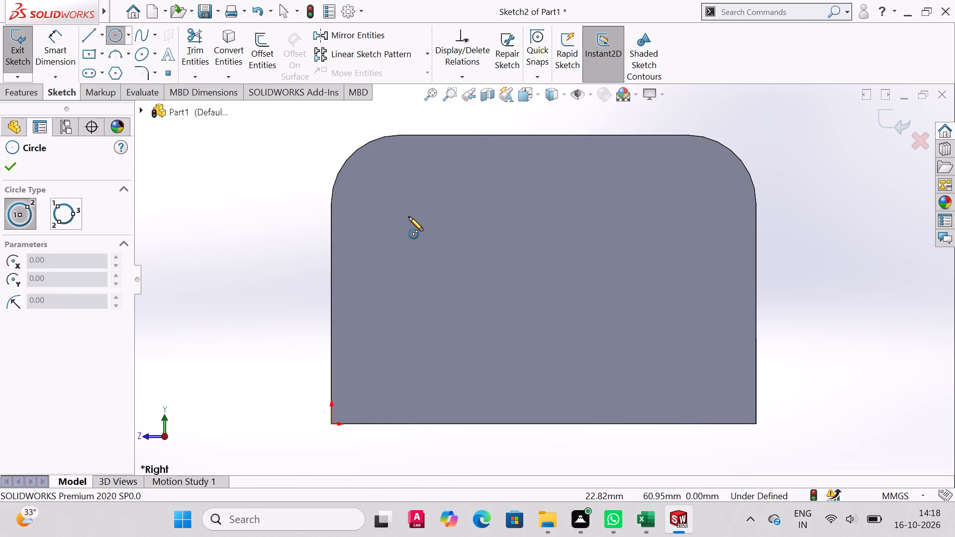
{"action": "left_click", "coordinate": [409, 217]}
{"action": "left_click", "coordinate": [433, 231]}
{"action": "right_click", "coordinate": [433, 230]}
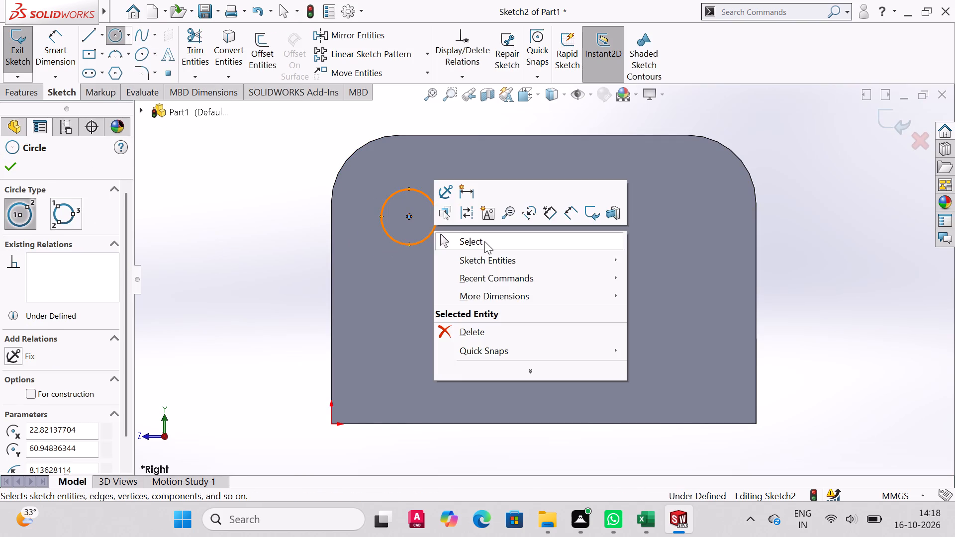
{"action": "left_click", "coordinate": [484, 241]}
{"action": "left_click", "coordinate": [117, 36]}
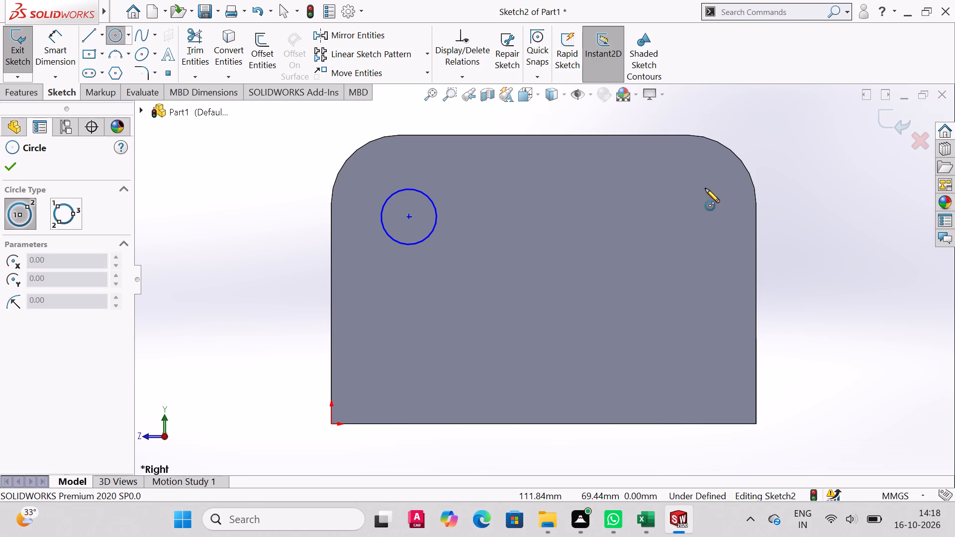
{"action": "left_click", "coordinate": [672, 218]}
{"action": "left_click", "coordinate": [692, 224]}
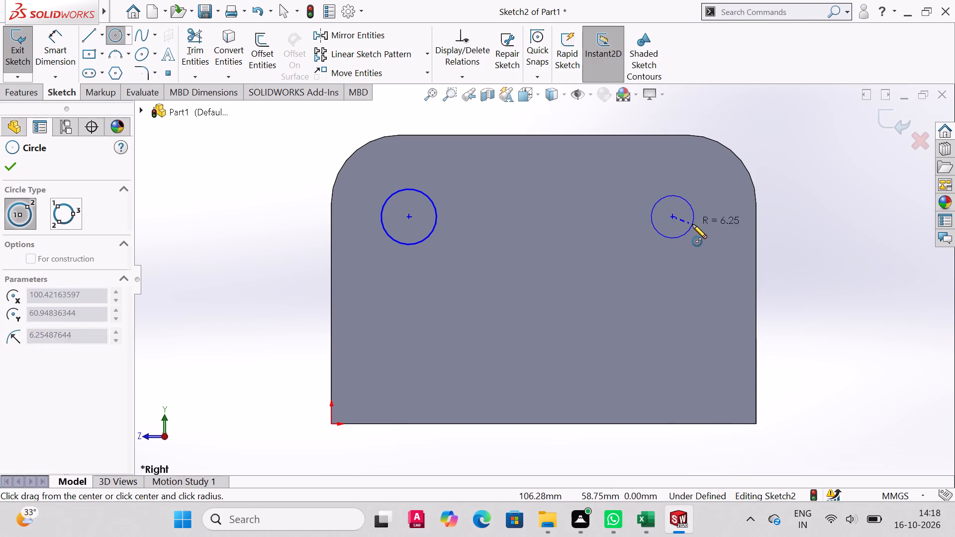
{"action": "right_click", "coordinate": [692, 222]}
{"action": "left_click", "coordinate": [723, 239]}
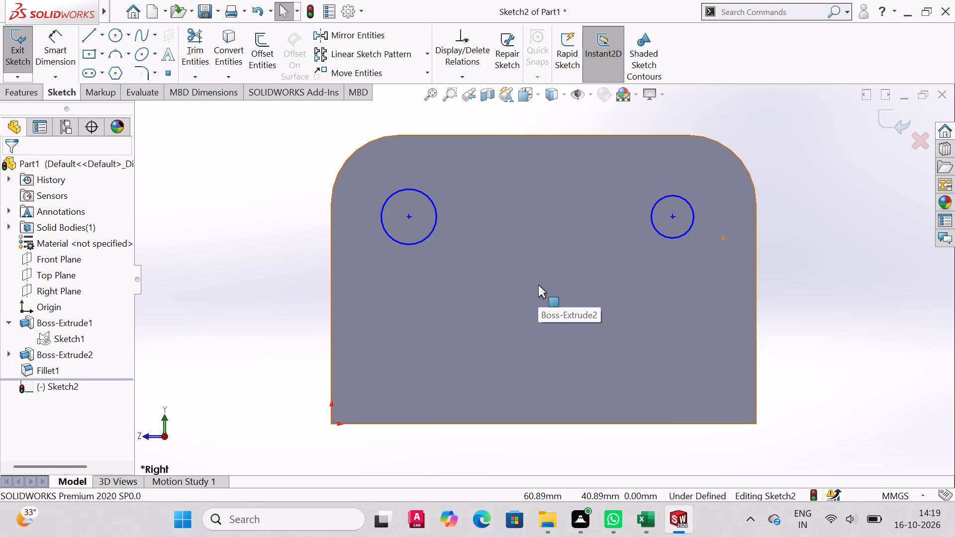
Dimension the left circle's centre 65 mm above the plate's bottom edge.
{"action": "left_click", "coordinate": [62, 38]}
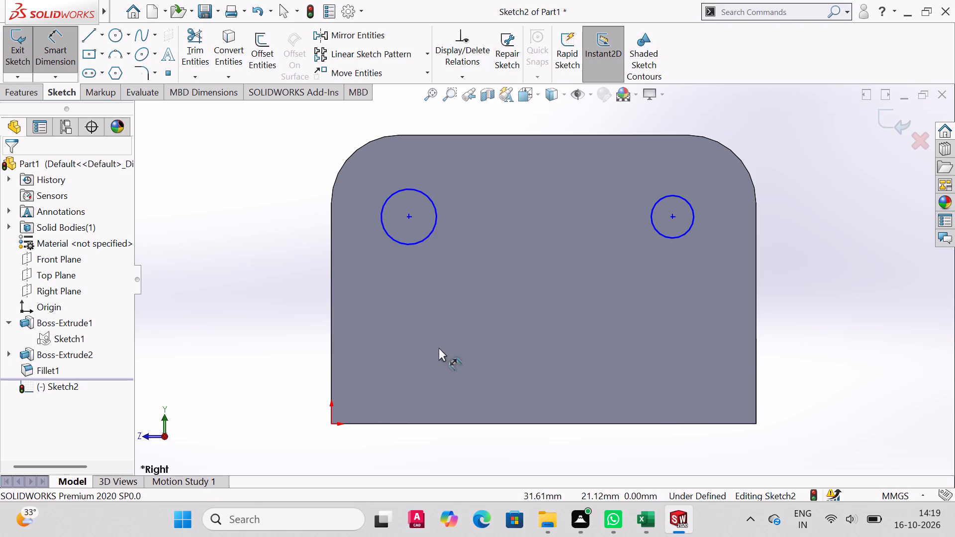
{"action": "left_click", "coordinate": [409, 217]}
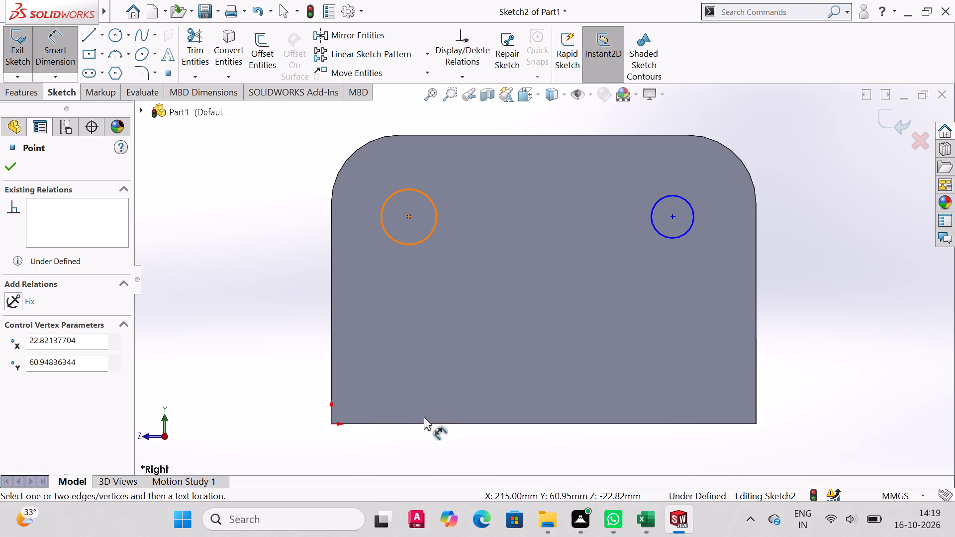
{"action": "left_click", "coordinate": [424, 422]}
{"action": "left_click", "coordinate": [271, 373]}
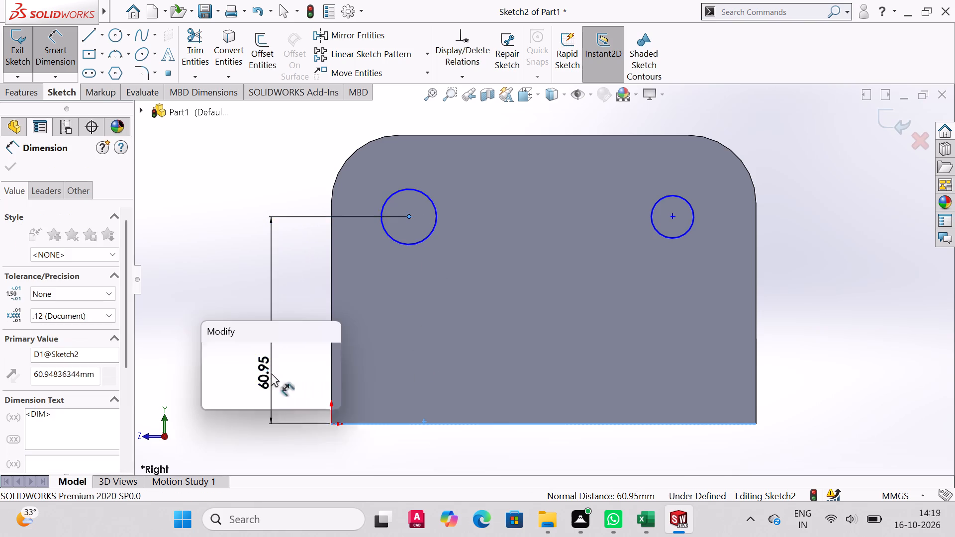
{"action": "type", "text": "65"}
{"action": "key", "text": "Return"}
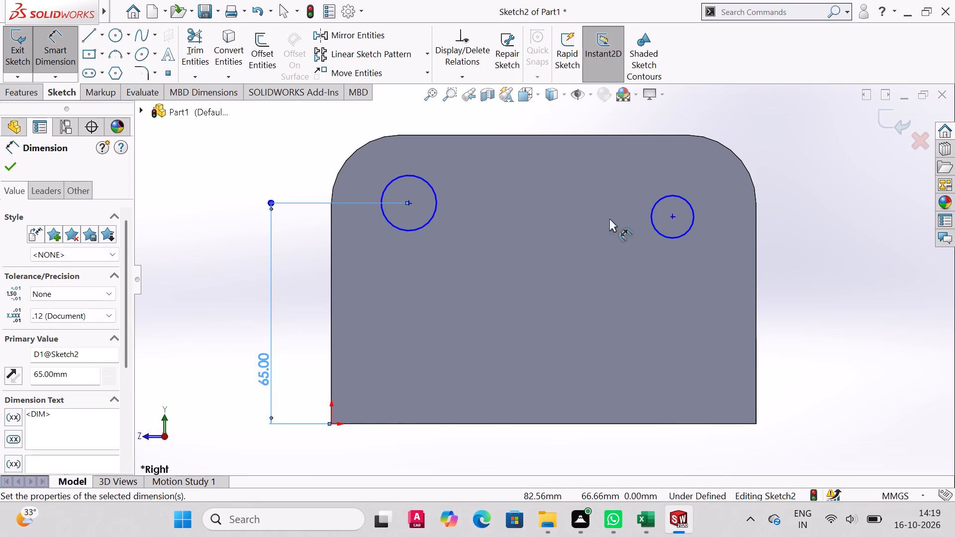
Dimension the right circle's centre 65 mm above the plate's bottom edge.
{"action": "left_click", "coordinate": [672, 217]}
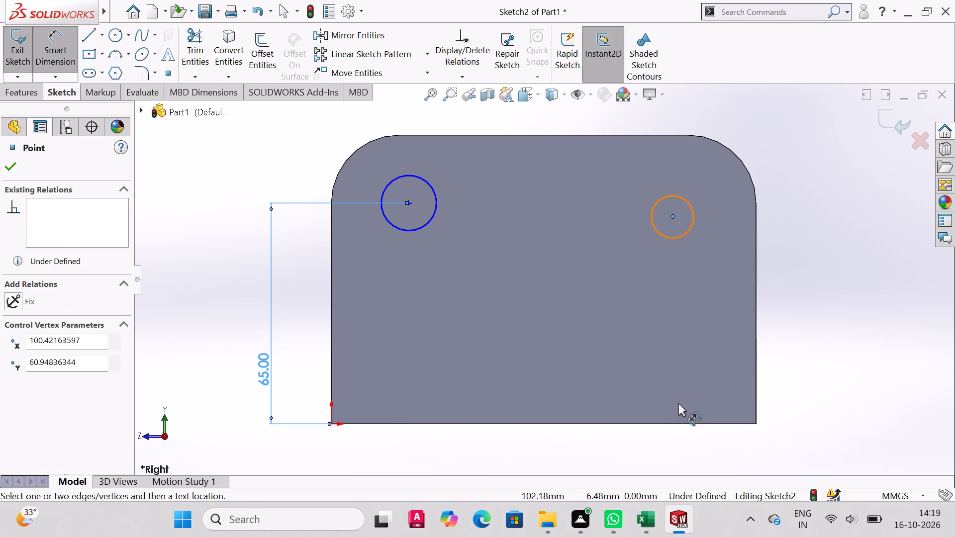
{"action": "left_click", "coordinate": [678, 424]}
{"action": "left_click", "coordinate": [843, 360]}
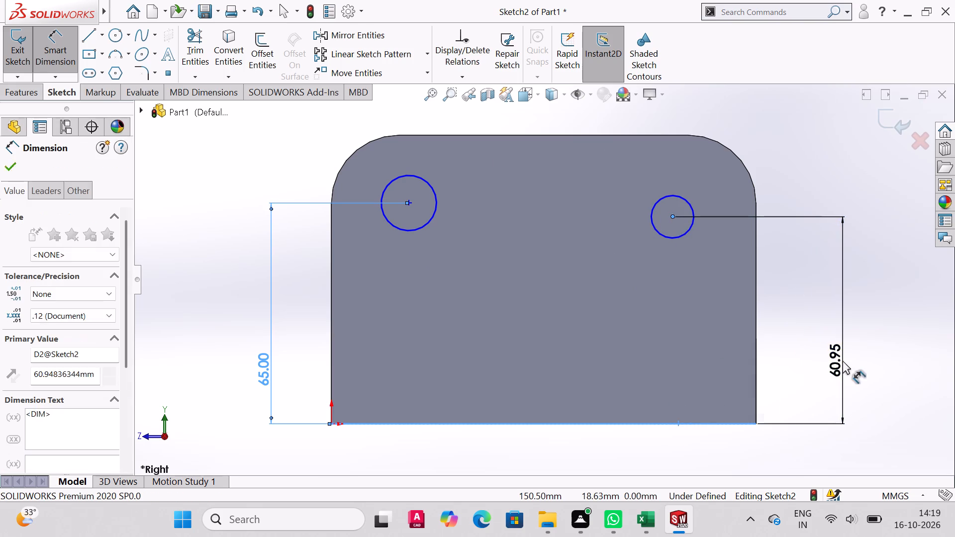
{"action": "type", "text": "65"}
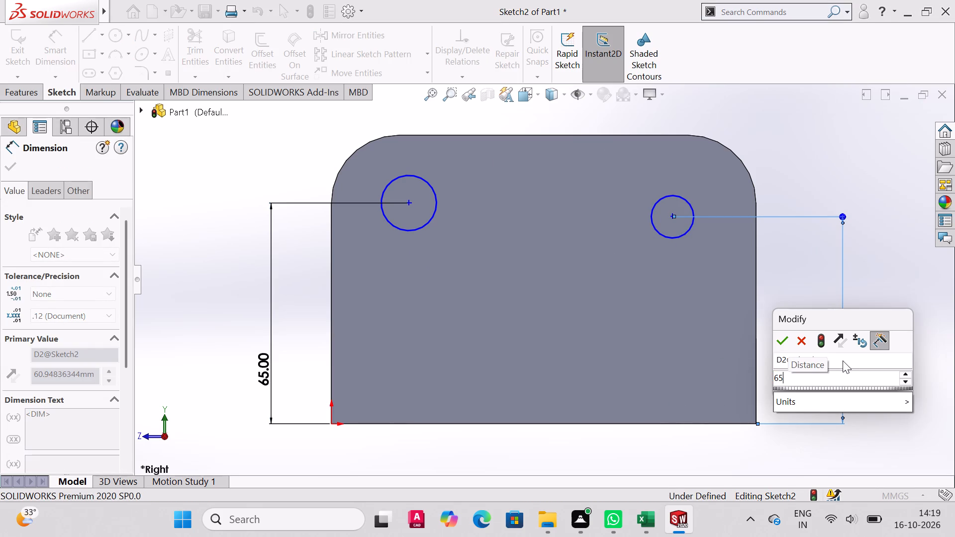
{"action": "key", "text": "Return"}
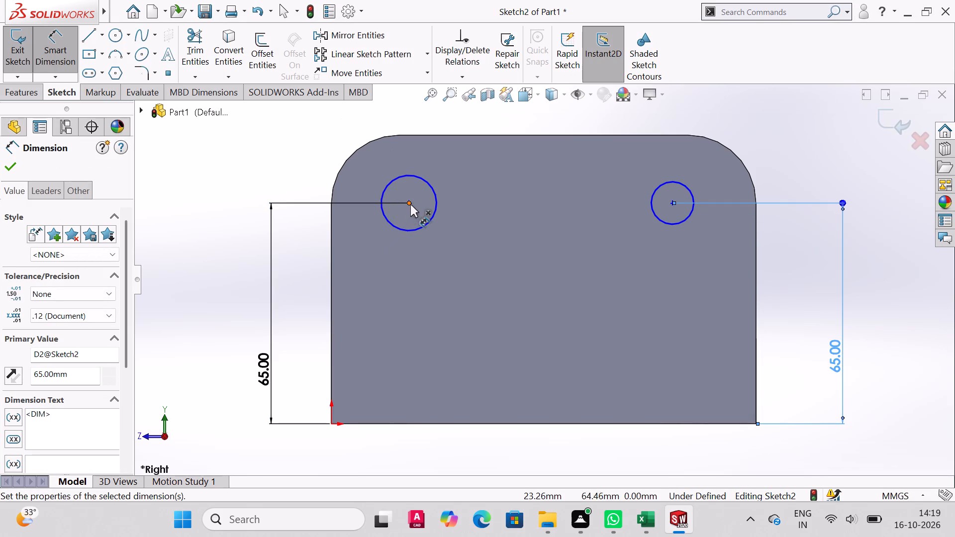
Dimension the left circle's centre 20 mm from the plate's left vertical edge.
{"action": "left_click", "coordinate": [410, 203]}
{"action": "left_click", "coordinate": [332, 210]}
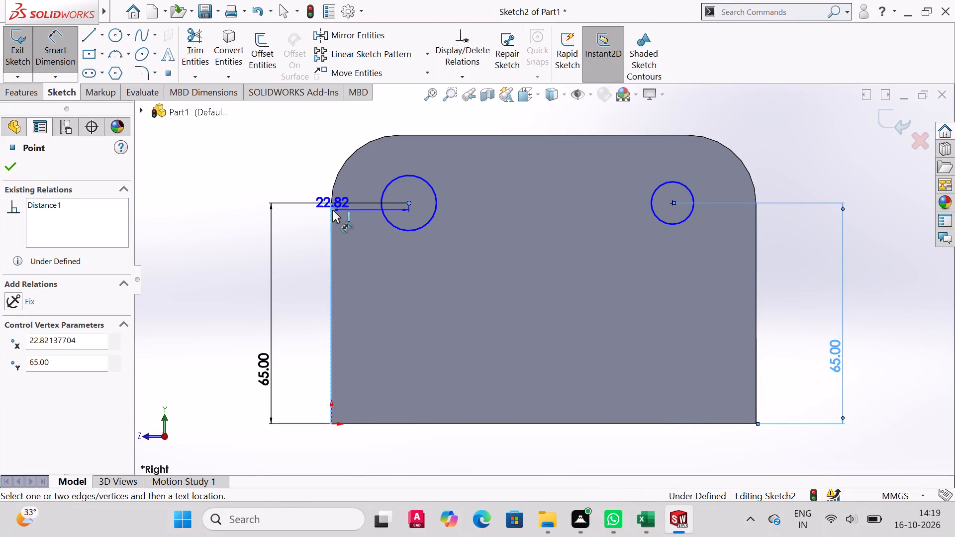
{"action": "scroll", "coordinate": [365, 131], "scroll_direction": "up", "scroll_amount": 2}
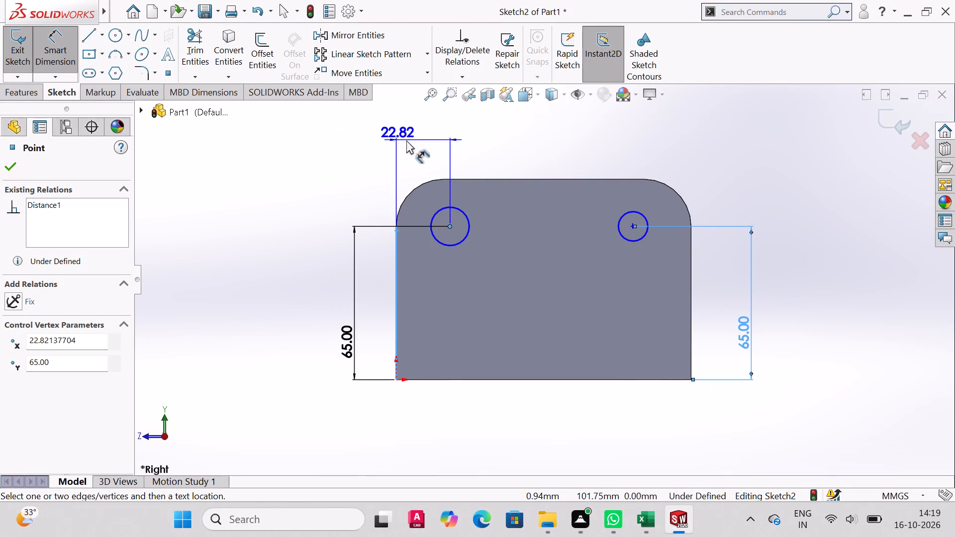
{"action": "left_click", "coordinate": [420, 143]}
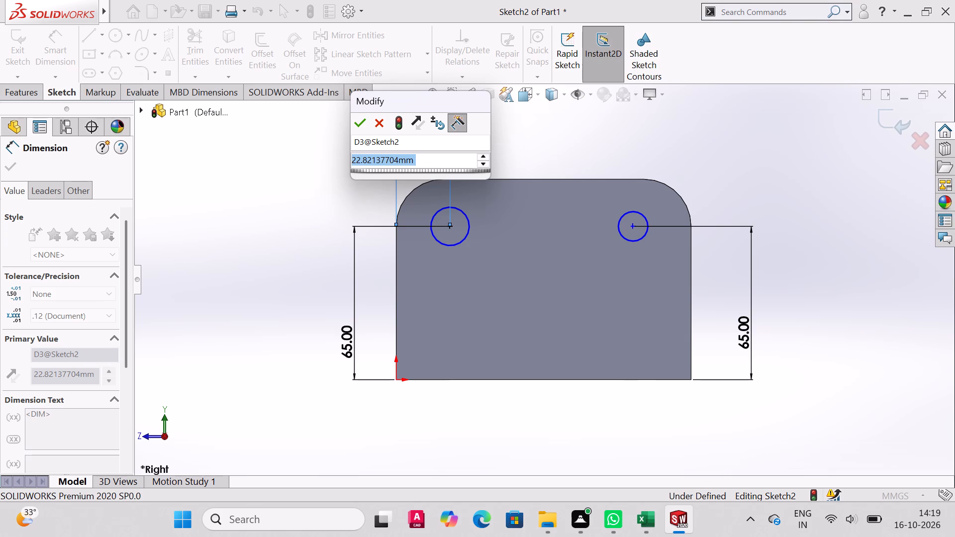
{"action": "type", "text": "20"}
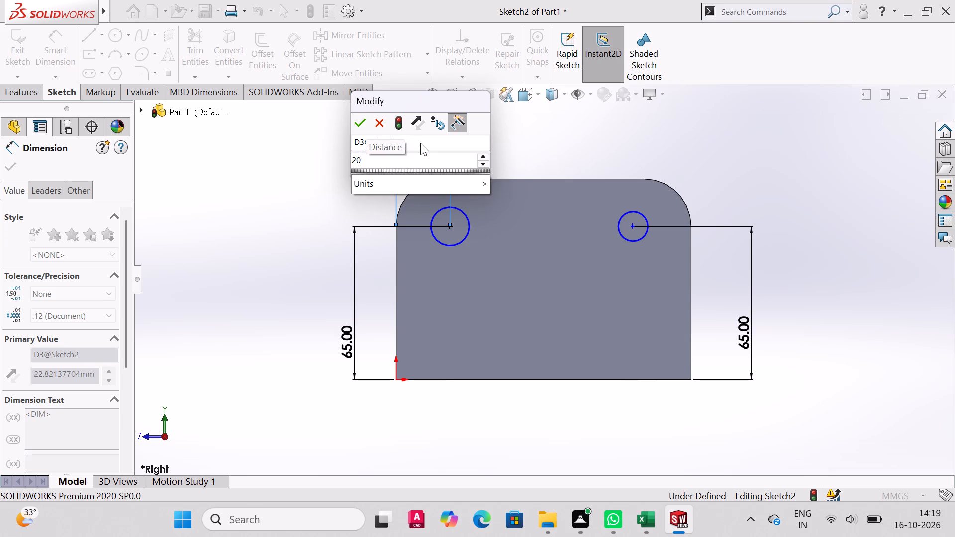
{"action": "key", "text": "Return"}
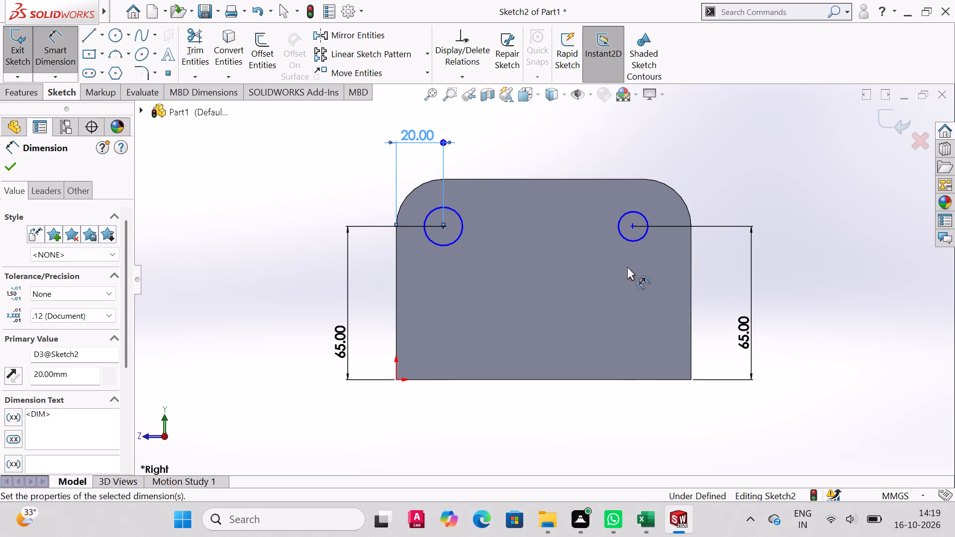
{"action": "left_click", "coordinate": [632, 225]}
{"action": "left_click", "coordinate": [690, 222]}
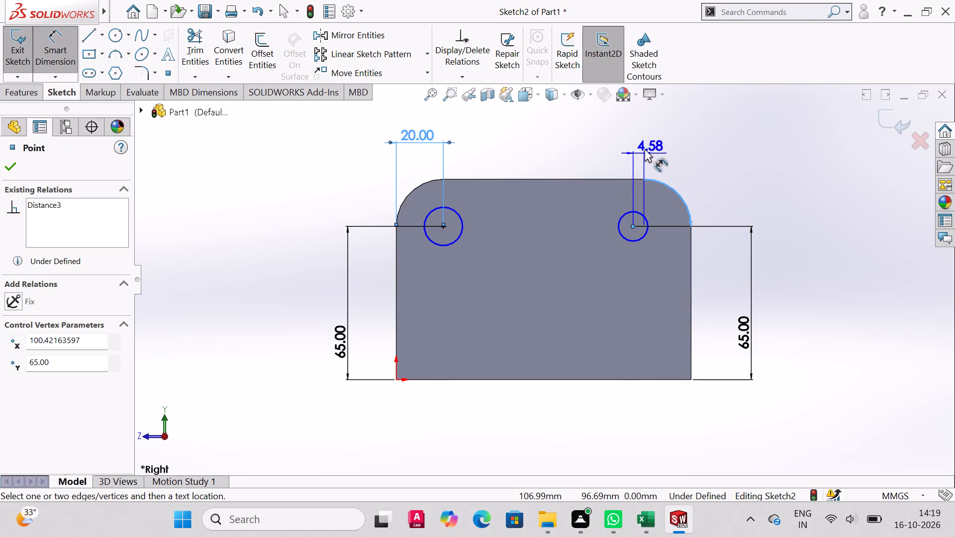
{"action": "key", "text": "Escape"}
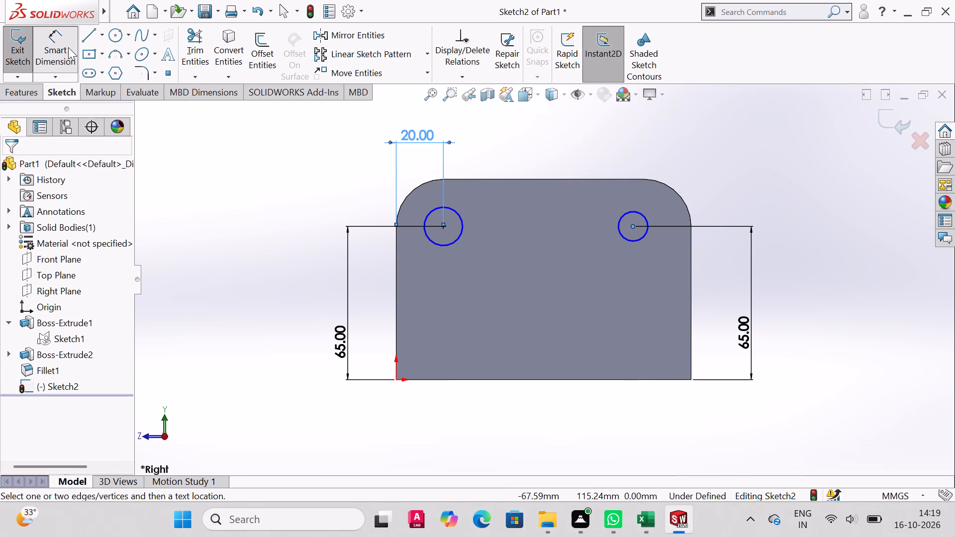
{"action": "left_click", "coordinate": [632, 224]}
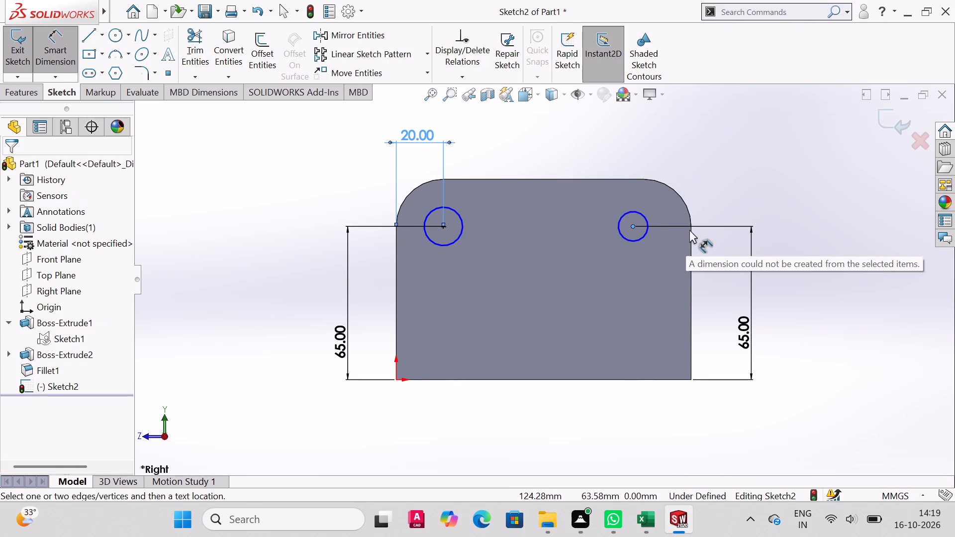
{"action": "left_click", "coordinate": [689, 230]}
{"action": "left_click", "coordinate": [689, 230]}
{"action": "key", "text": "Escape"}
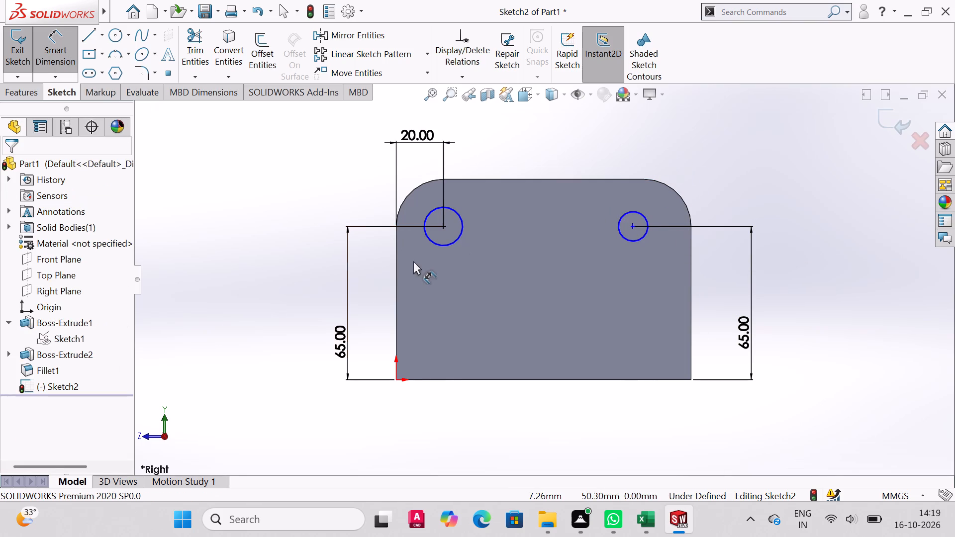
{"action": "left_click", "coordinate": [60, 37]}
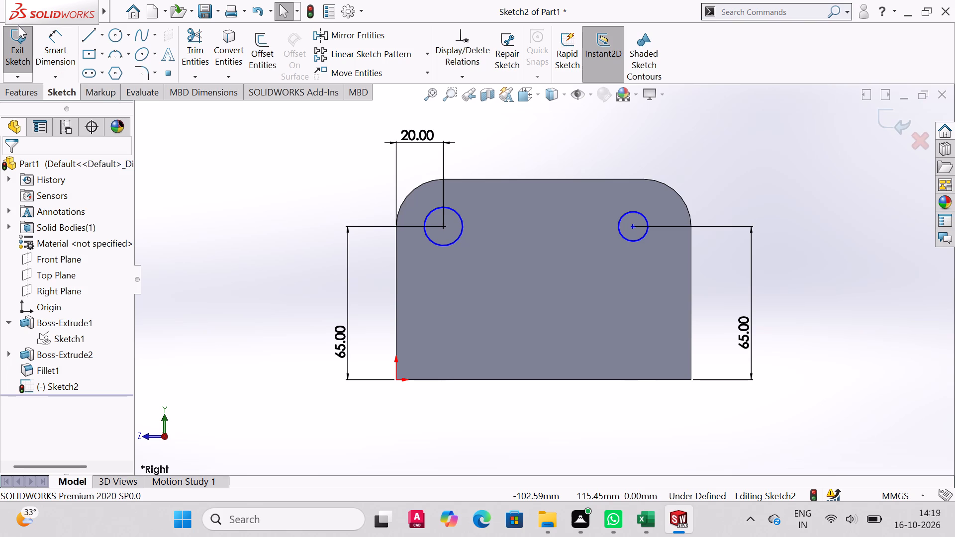
Dimension the right circle's centre 20 mm from the plate's right vertical edge.
{"action": "left_click", "coordinate": [59, 42]}
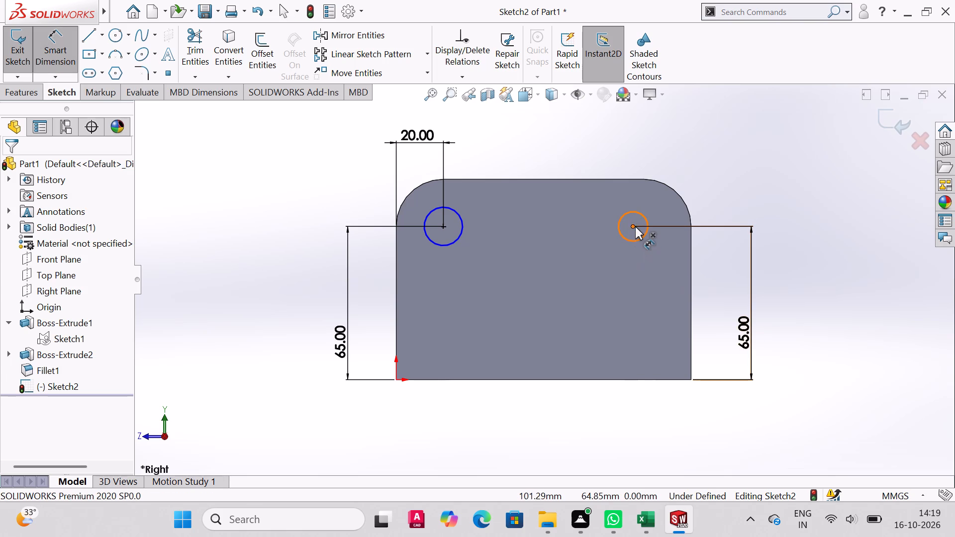
{"action": "left_click", "coordinate": [633, 225]}
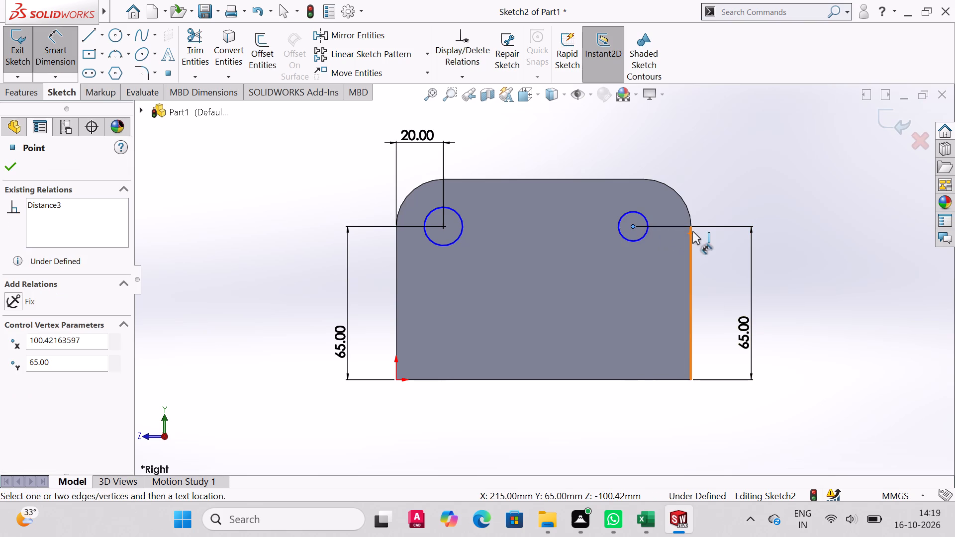
{"action": "left_click", "coordinate": [692, 231]}
{"action": "left_click", "coordinate": [670, 143]}
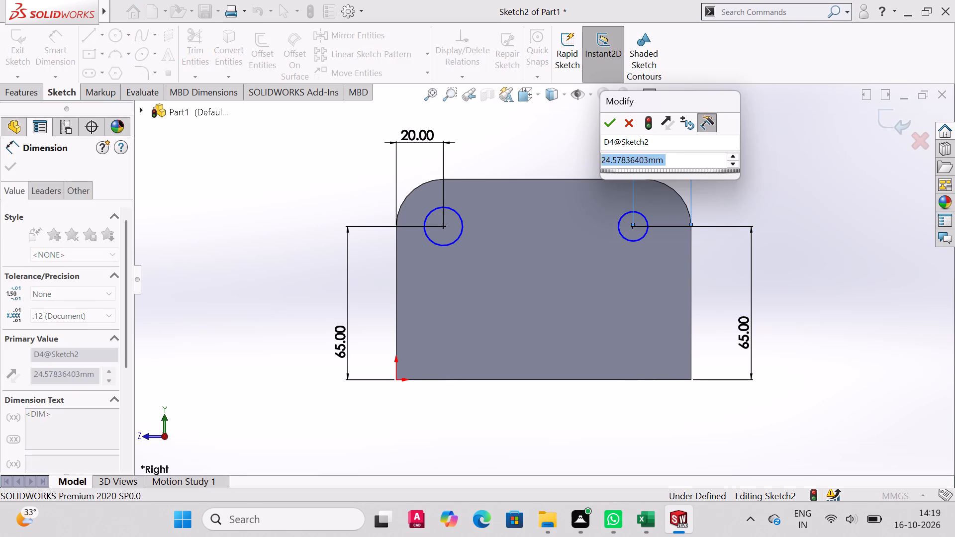
{"action": "type", "text": "20"}
{"action": "key", "text": "Return"}
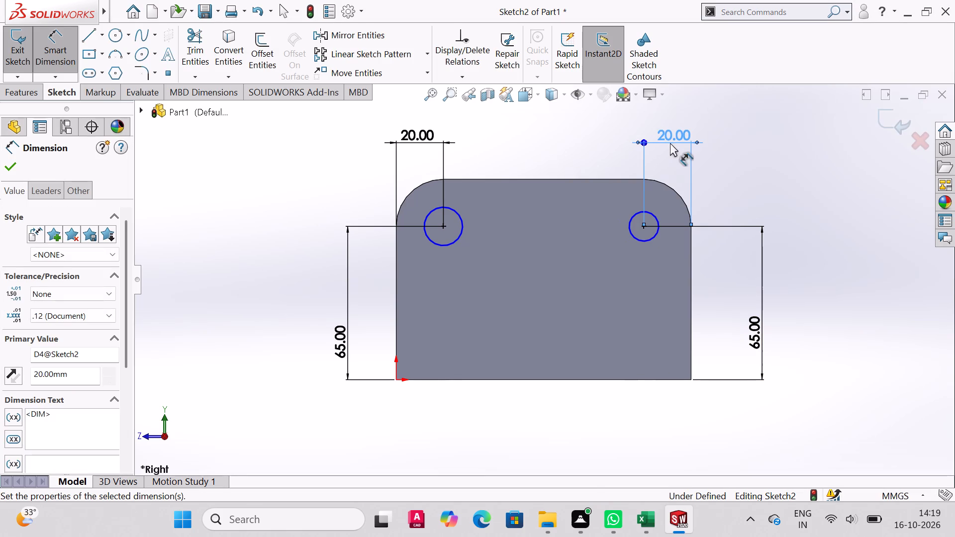
Dimension the left circle's diameter as 20 mm.
{"action": "left_click", "coordinate": [453, 211]}
{"action": "left_click", "coordinate": [491, 144]}
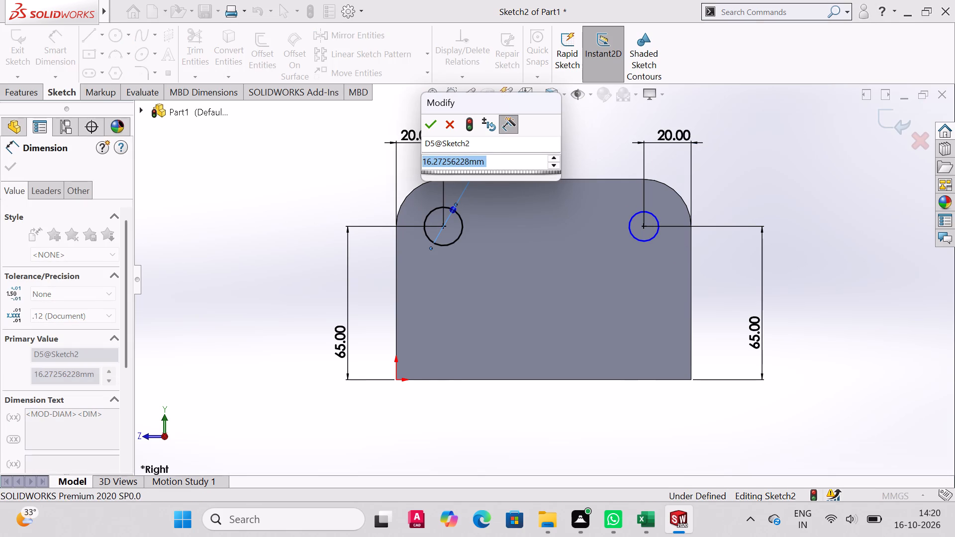
{"action": "type", "text": "20"}
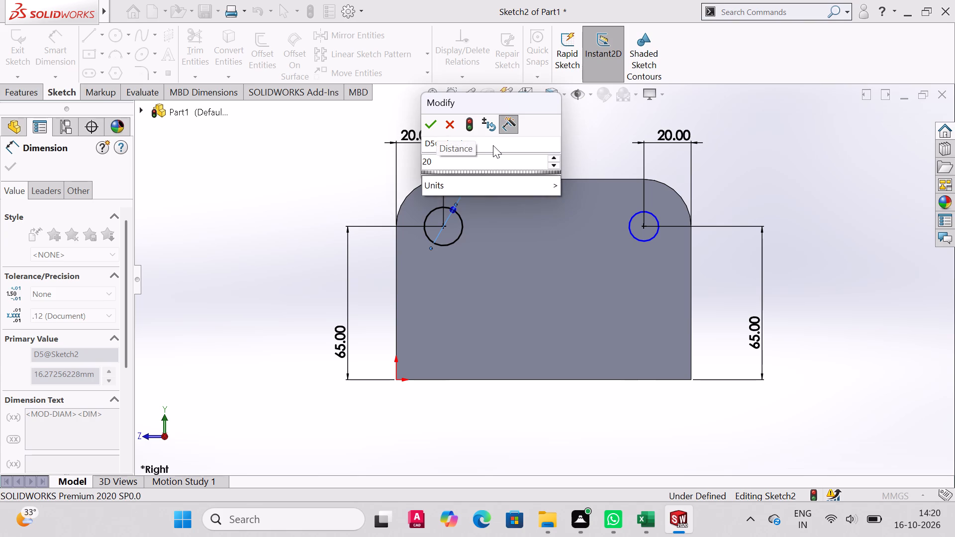
{"action": "key", "text": "Return"}
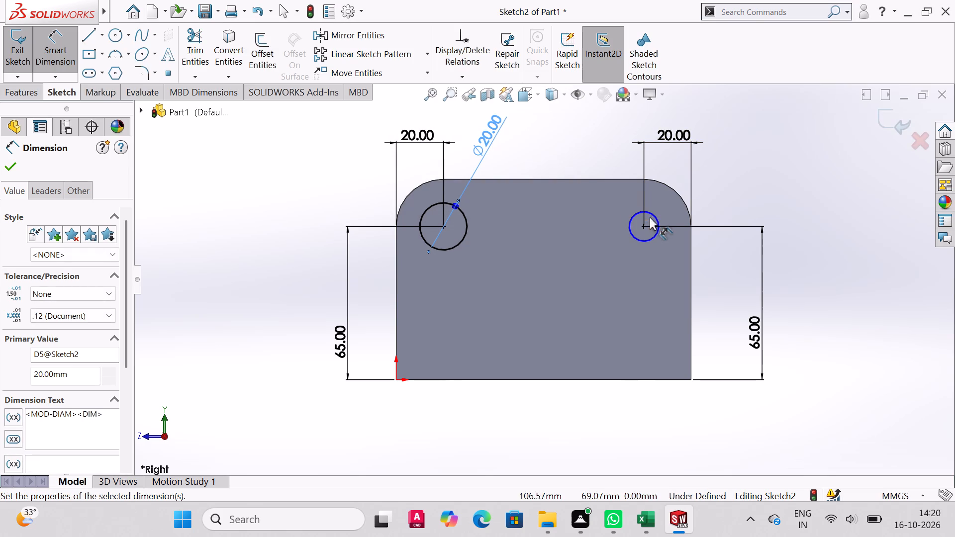
Dimension the right circle's diameter as 20 mm and finish dimensioning.
{"action": "left_click", "coordinate": [654, 217]}
{"action": "left_click", "coordinate": [734, 195]}
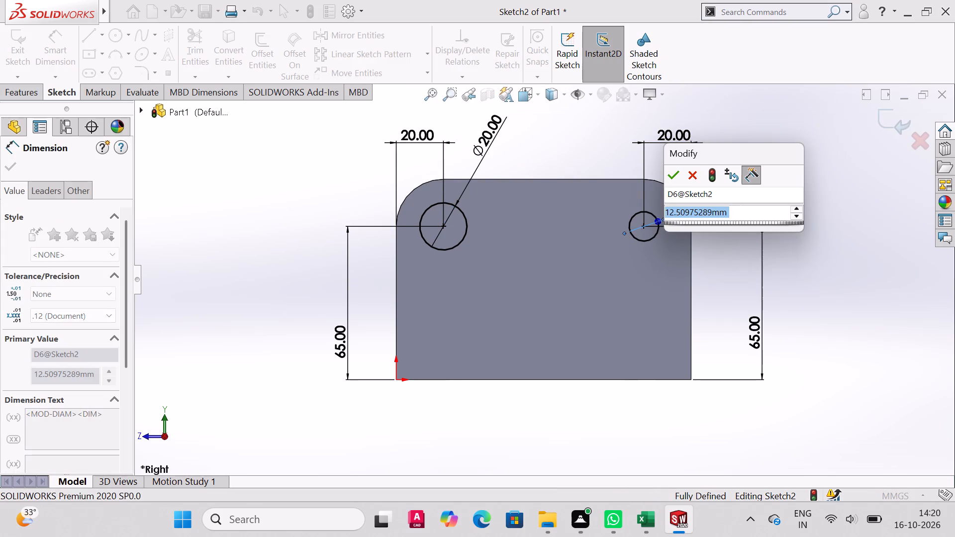
{"action": "type", "text": "20"}
{"action": "key", "text": "Return"}
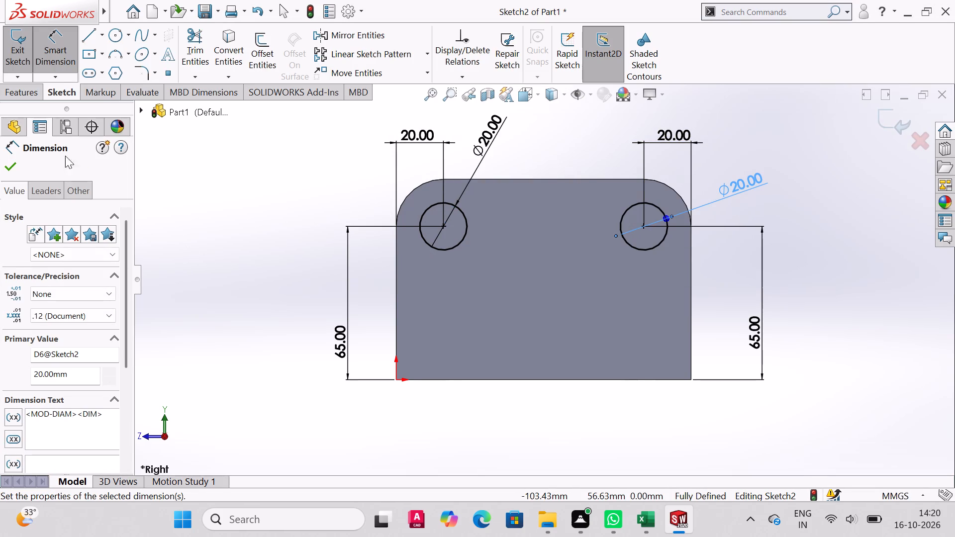
{"action": "left_click", "coordinate": [15, 169]}
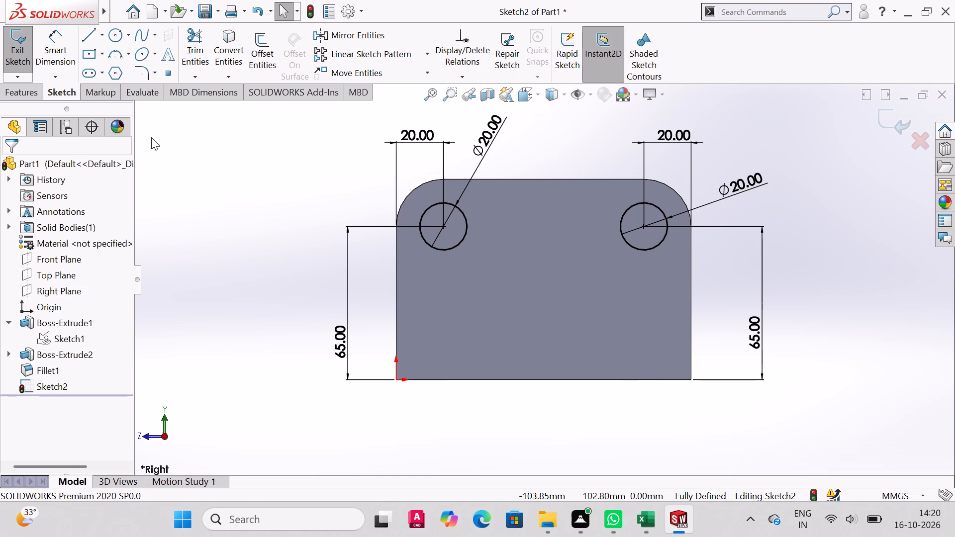
Cut both circles through the upright plate with a blind Extruded Cut 85 mm deep.
{"action": "left_click", "coordinate": [33, 98]}
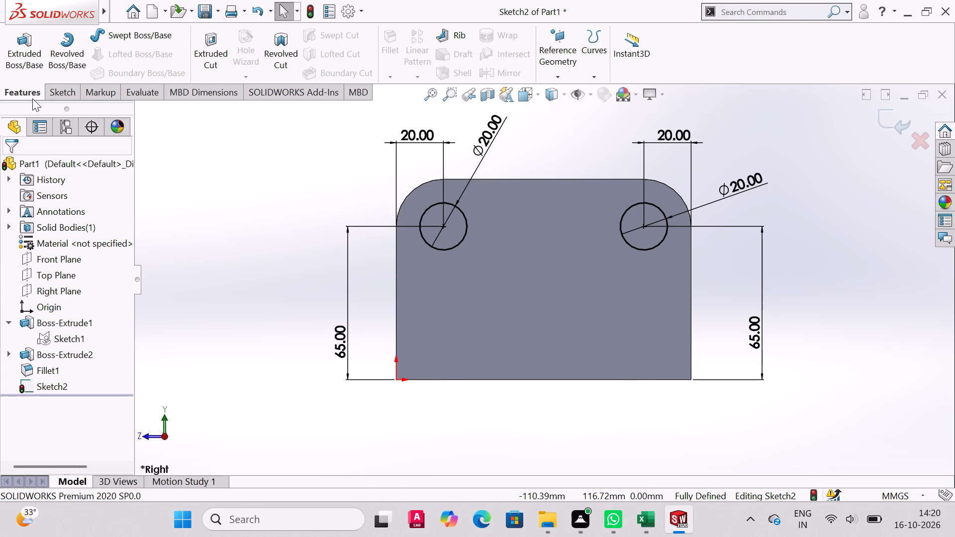
{"action": "left_click", "coordinate": [199, 41]}
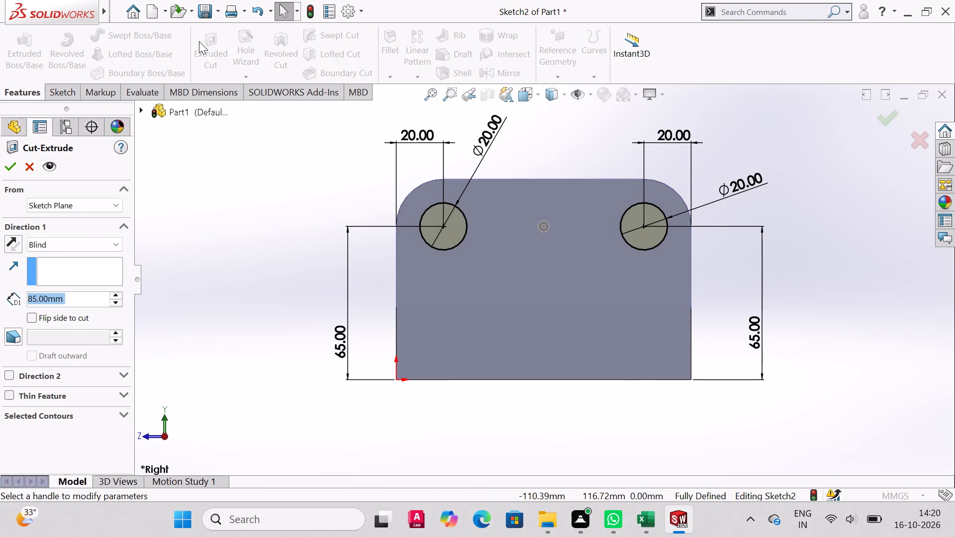
{"action": "left_click", "coordinate": [446, 225]}
{"action": "left_click", "coordinate": [453, 228]}
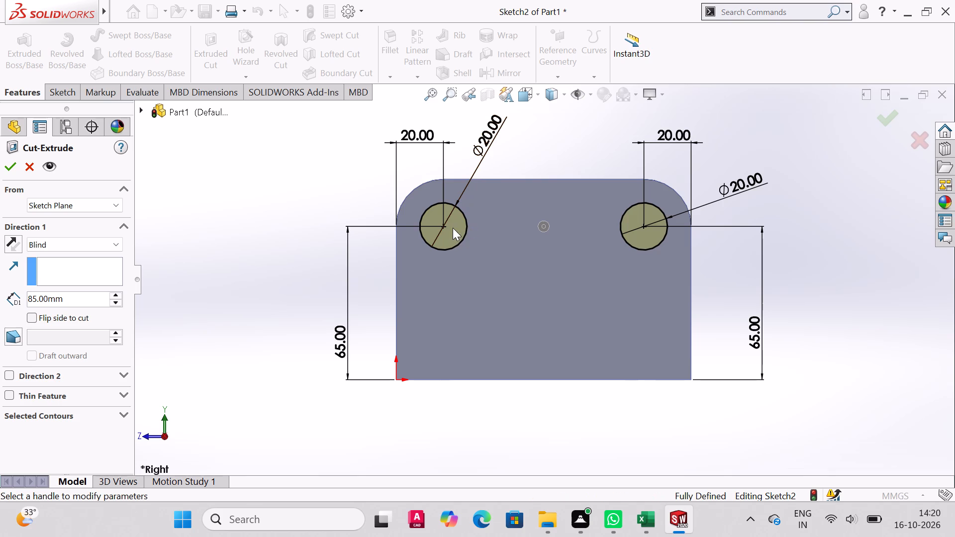
{"action": "left_click", "coordinate": [649, 236]}
{"action": "middle_click_drag", "start_coordinate": [469, 216], "coordinate": [498, 326]}
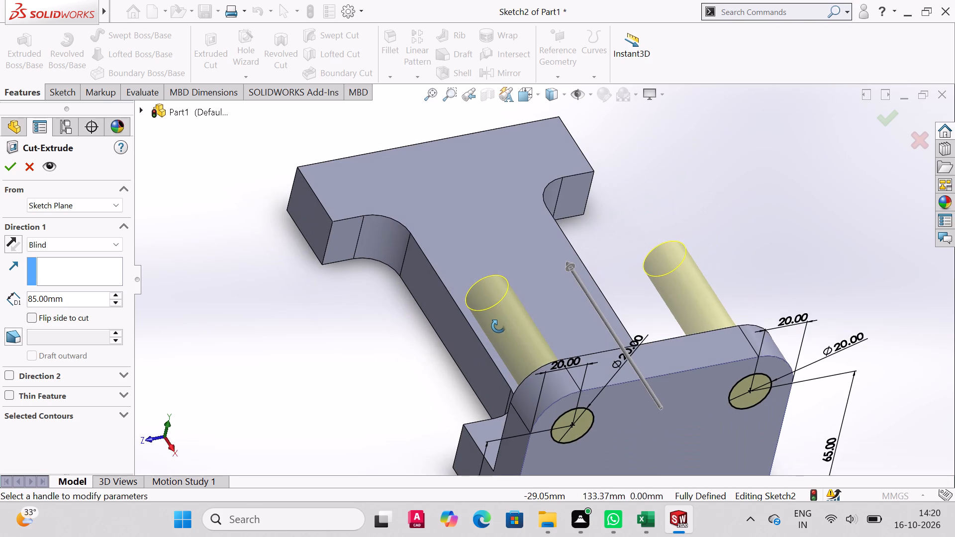
{"action": "middle_click_drag", "start_coordinate": [498, 326], "coordinate": [498, 320]}
{"action": "left_click", "coordinate": [11, 167]}
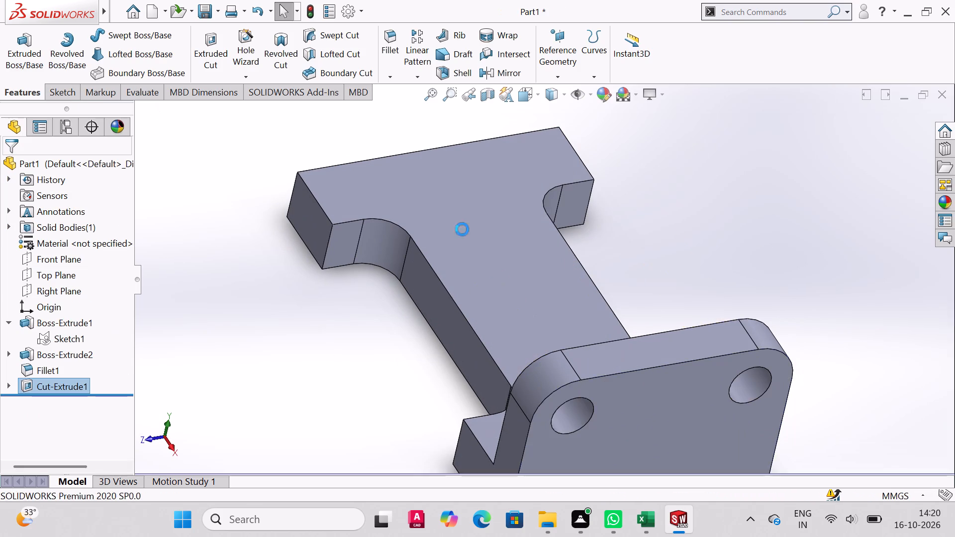
Examine the base and the drilled upright plate in the front, isometric, back and left views and at an angle.
{"action": "middle_click_drag", "start_coordinate": [502, 238], "coordinate": [491, 183]}
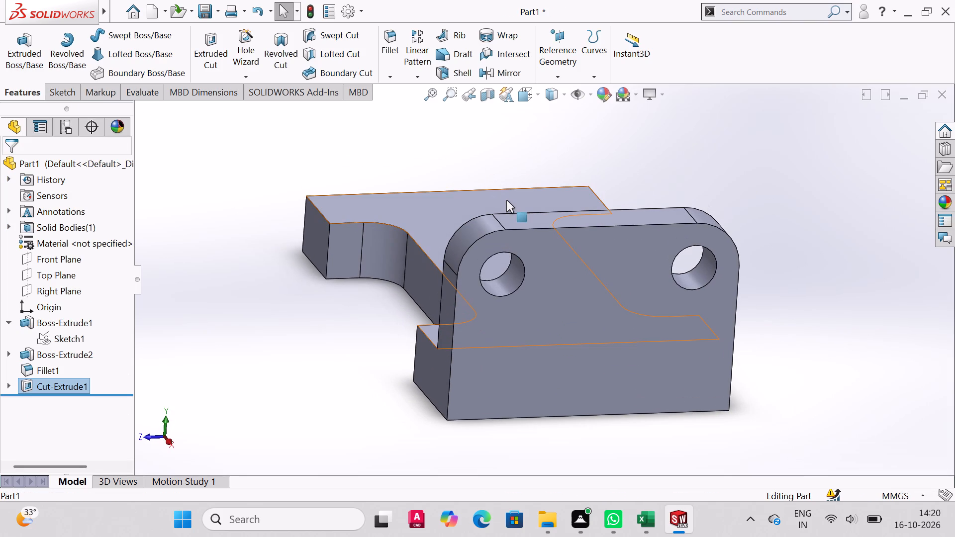
{"action": "key", "text": "ctrl+1"}
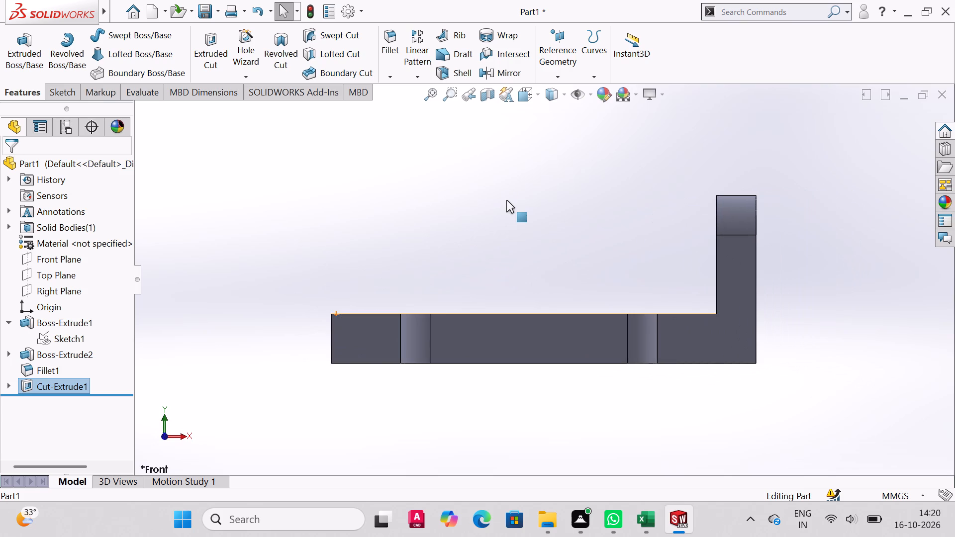
{"action": "key", "text": "ctrl+7"}
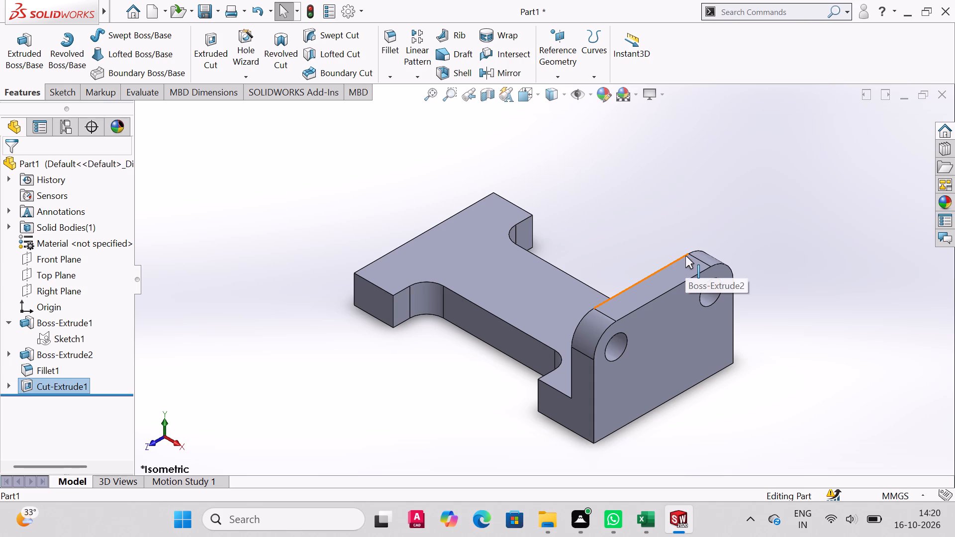
{"action": "key", "text": "ctrl+1"}
{"action": "key", "text": "ctrl+2"}
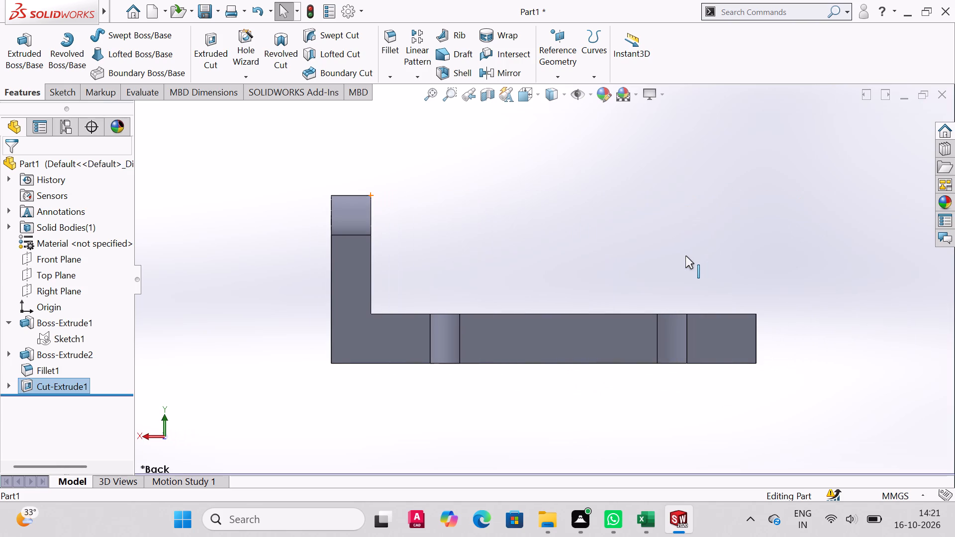
{"action": "key", "text": "ctrl+4"}
{"action": "key", "text": "ctrl+3"}
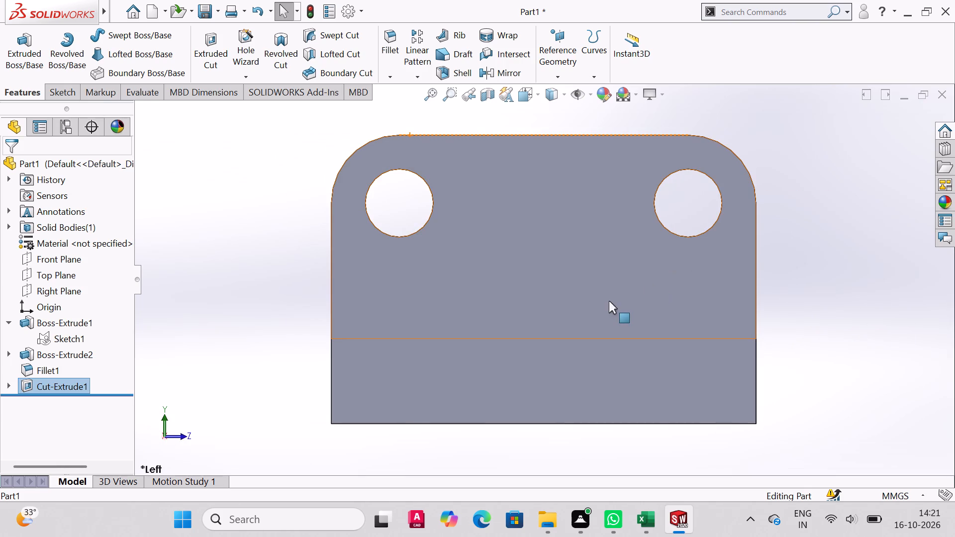
{"action": "scroll", "coordinate": [615, 217], "scroll_direction": "down", "scroll_amount": 1}
{"action": "scroll", "coordinate": [617, 248], "scroll_direction": "up", "scroll_amount": 1}
{"action": "middle_click_drag", "start_coordinate": [617, 246], "coordinate": [619, 260]}
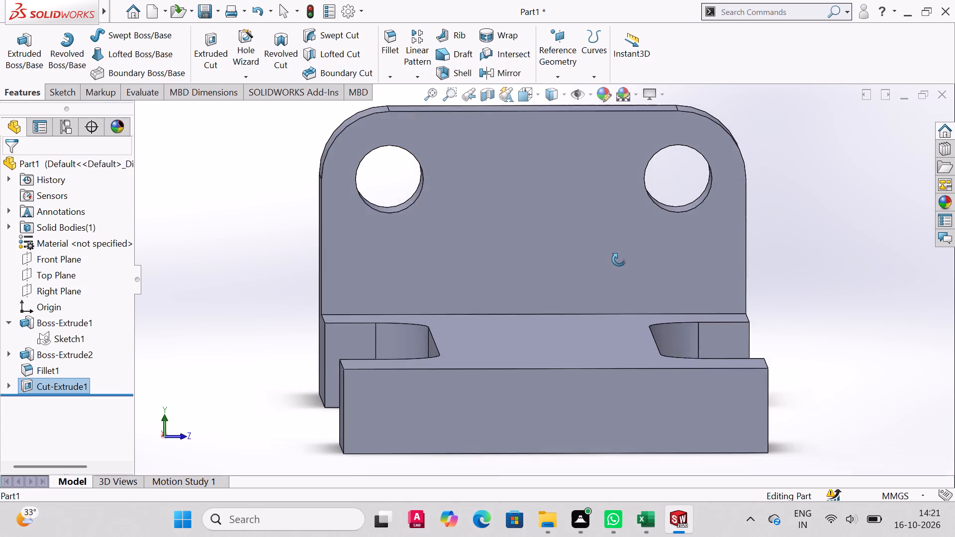
{"action": "middle_click_drag", "start_coordinate": [619, 260], "coordinate": [617, 268]}
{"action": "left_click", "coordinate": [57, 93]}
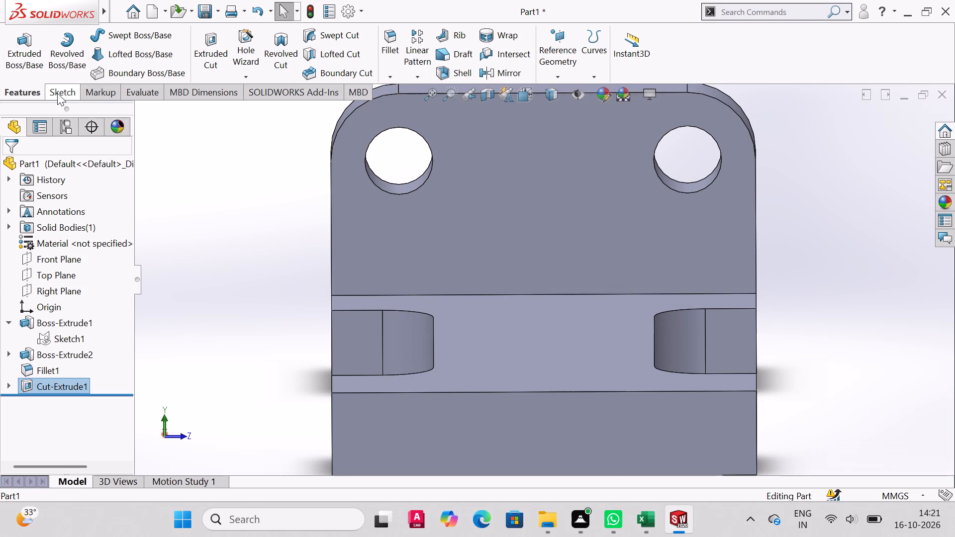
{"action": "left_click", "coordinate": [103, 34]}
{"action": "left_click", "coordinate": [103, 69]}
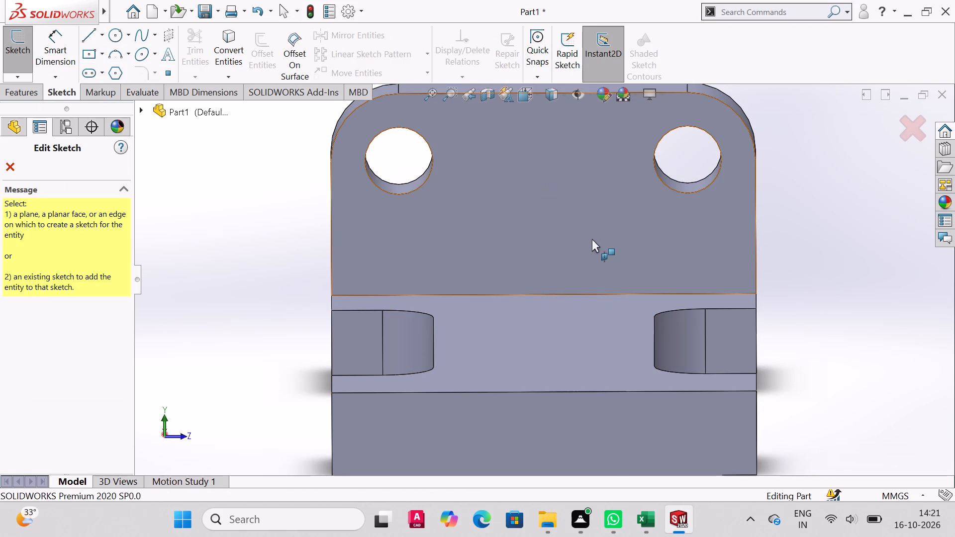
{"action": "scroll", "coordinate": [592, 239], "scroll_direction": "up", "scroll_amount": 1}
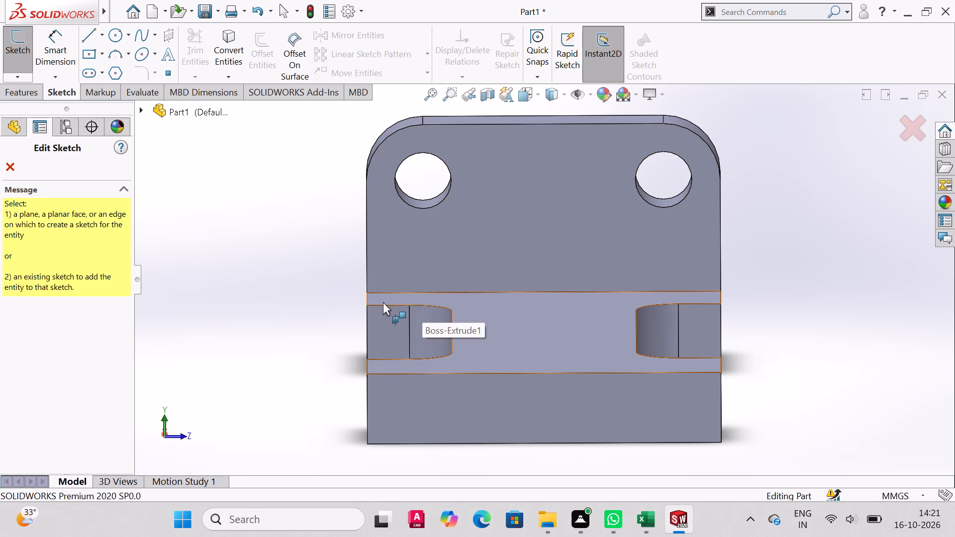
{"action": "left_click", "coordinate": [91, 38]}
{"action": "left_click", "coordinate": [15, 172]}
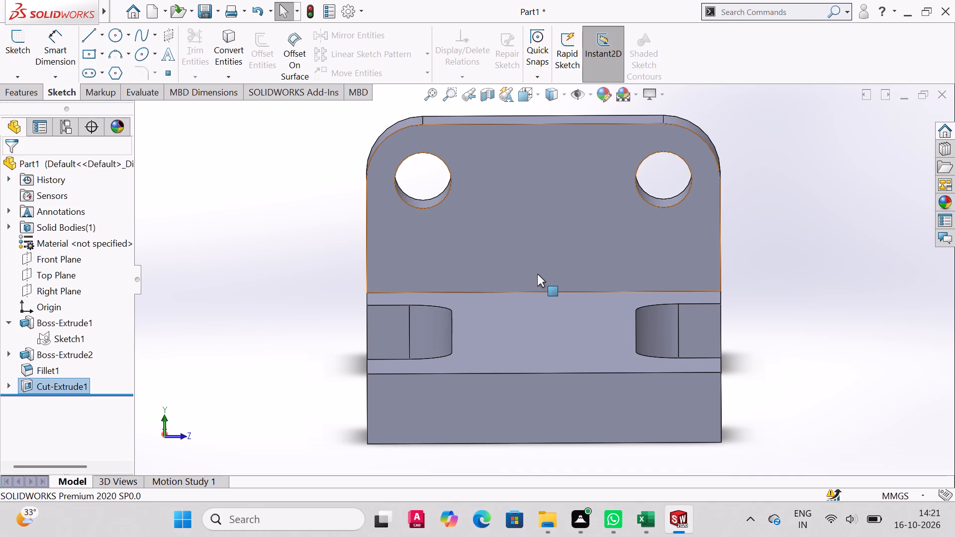
Start a new sketch on the top face of the base with the Line tool.
{"action": "left_click", "coordinate": [525, 321]}
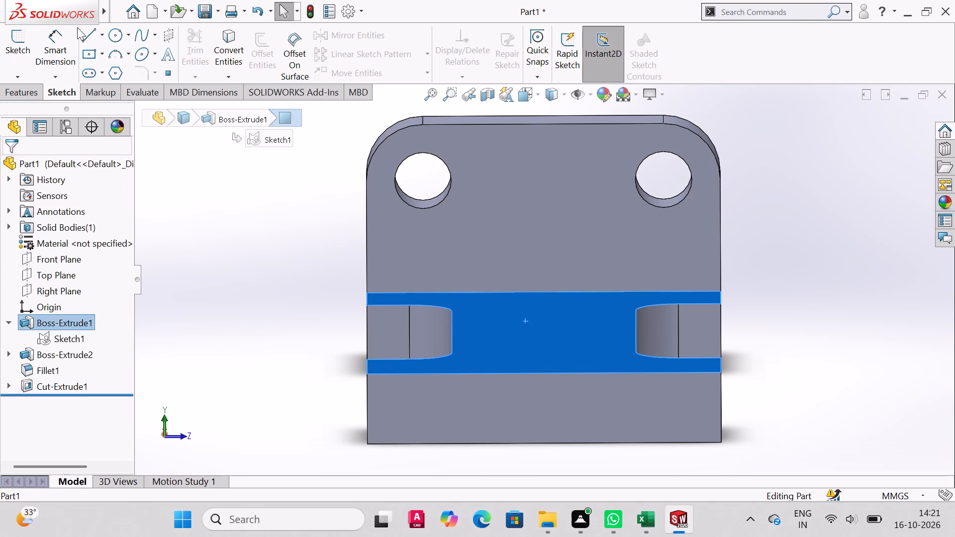
{"action": "left_click", "coordinate": [85, 34]}
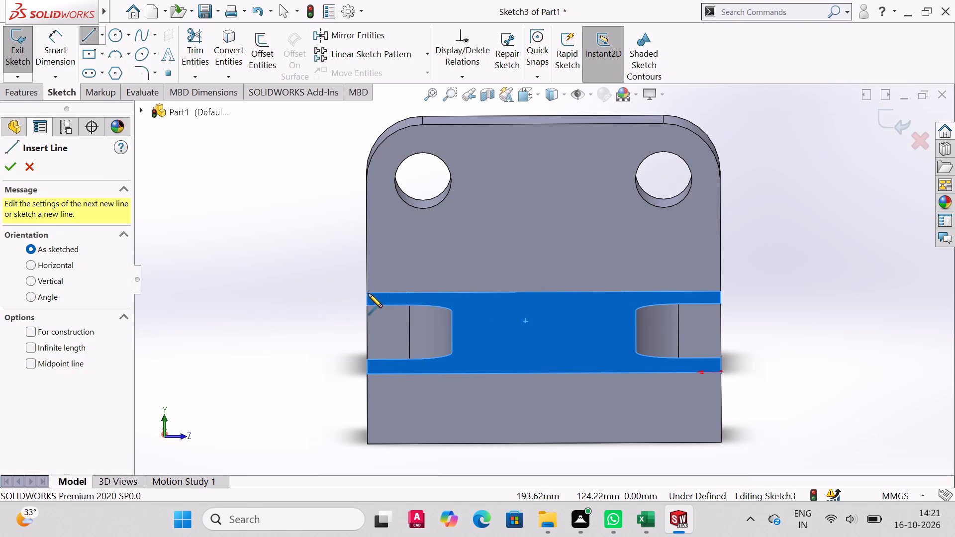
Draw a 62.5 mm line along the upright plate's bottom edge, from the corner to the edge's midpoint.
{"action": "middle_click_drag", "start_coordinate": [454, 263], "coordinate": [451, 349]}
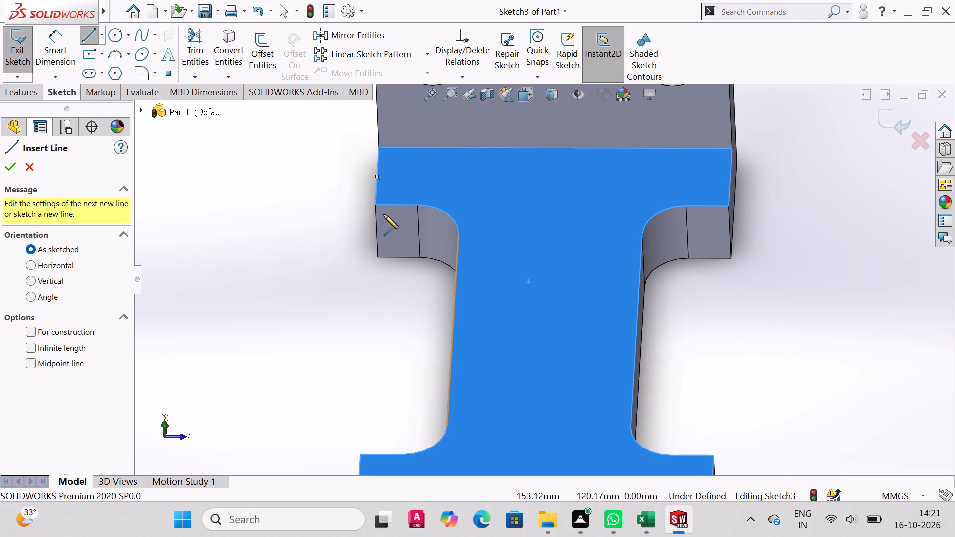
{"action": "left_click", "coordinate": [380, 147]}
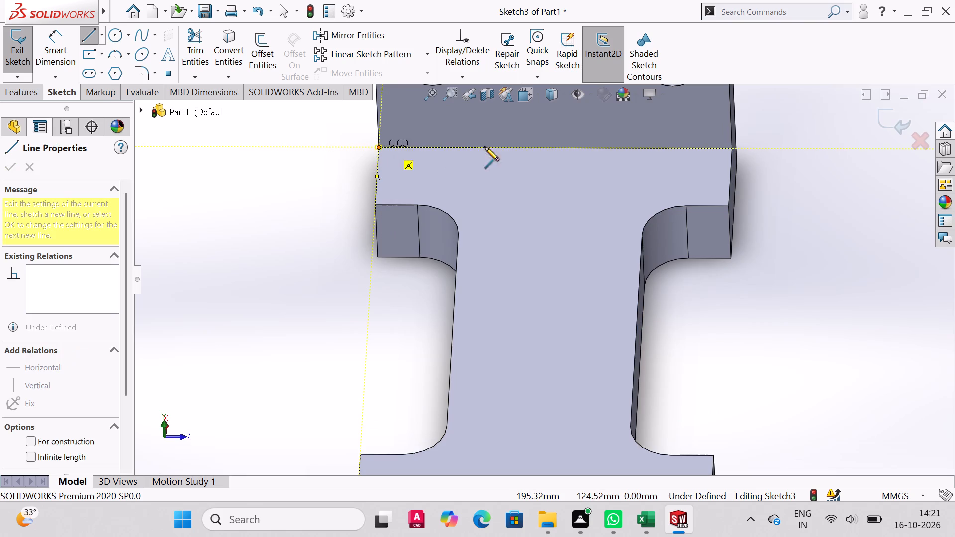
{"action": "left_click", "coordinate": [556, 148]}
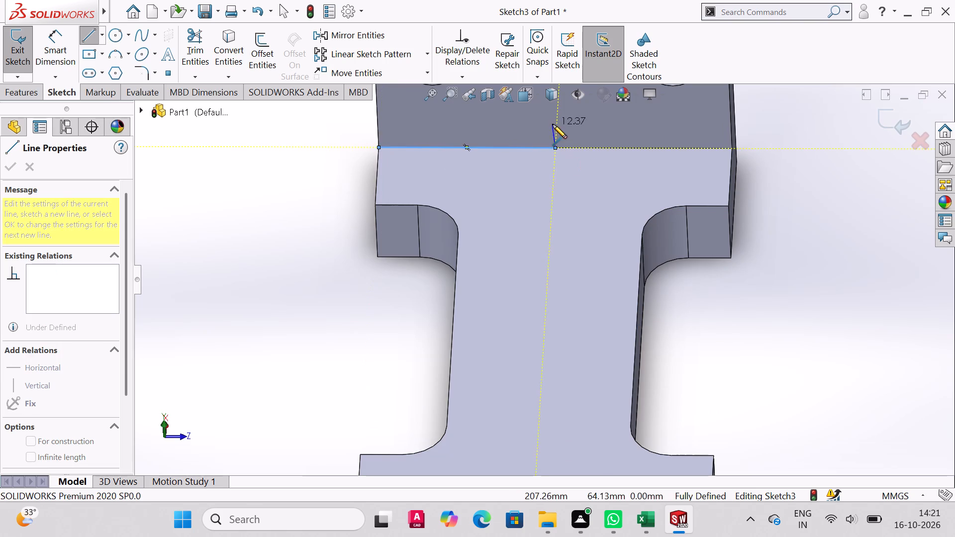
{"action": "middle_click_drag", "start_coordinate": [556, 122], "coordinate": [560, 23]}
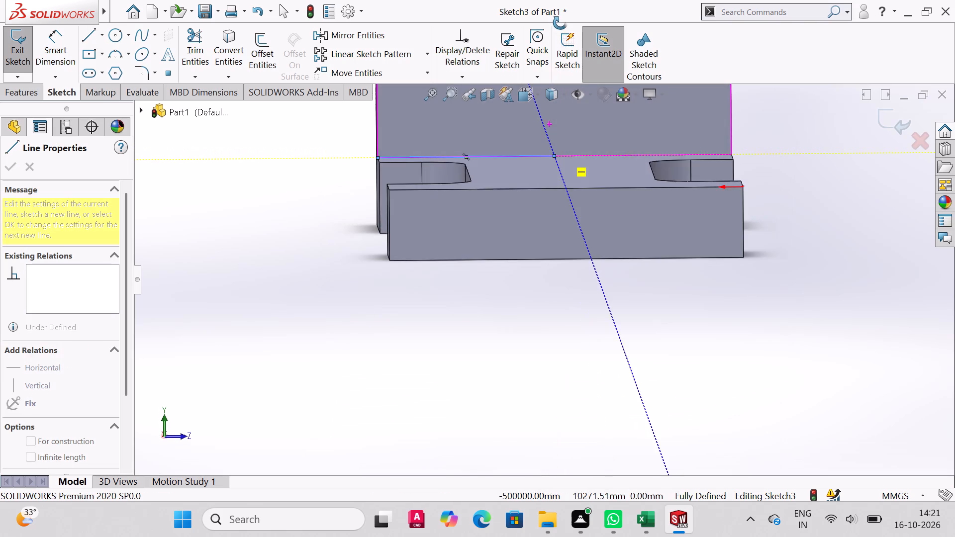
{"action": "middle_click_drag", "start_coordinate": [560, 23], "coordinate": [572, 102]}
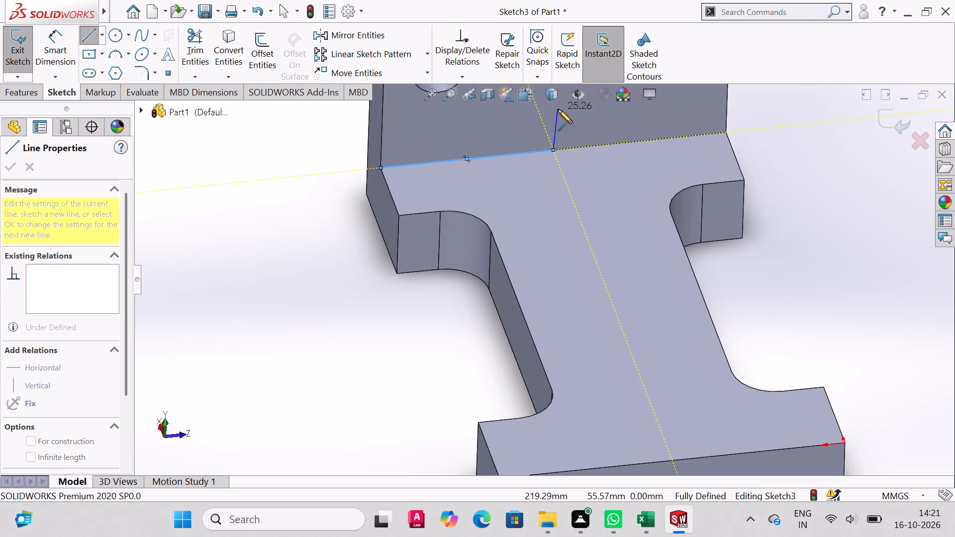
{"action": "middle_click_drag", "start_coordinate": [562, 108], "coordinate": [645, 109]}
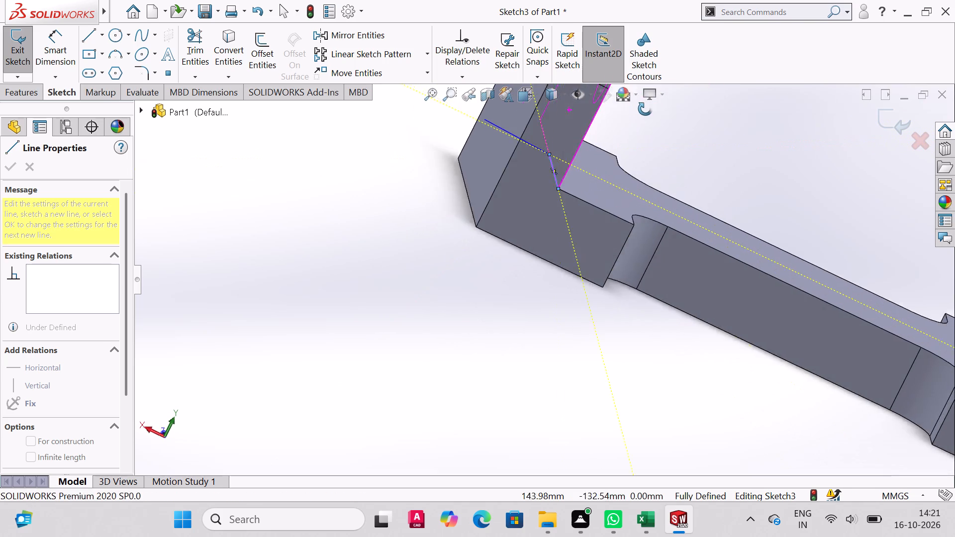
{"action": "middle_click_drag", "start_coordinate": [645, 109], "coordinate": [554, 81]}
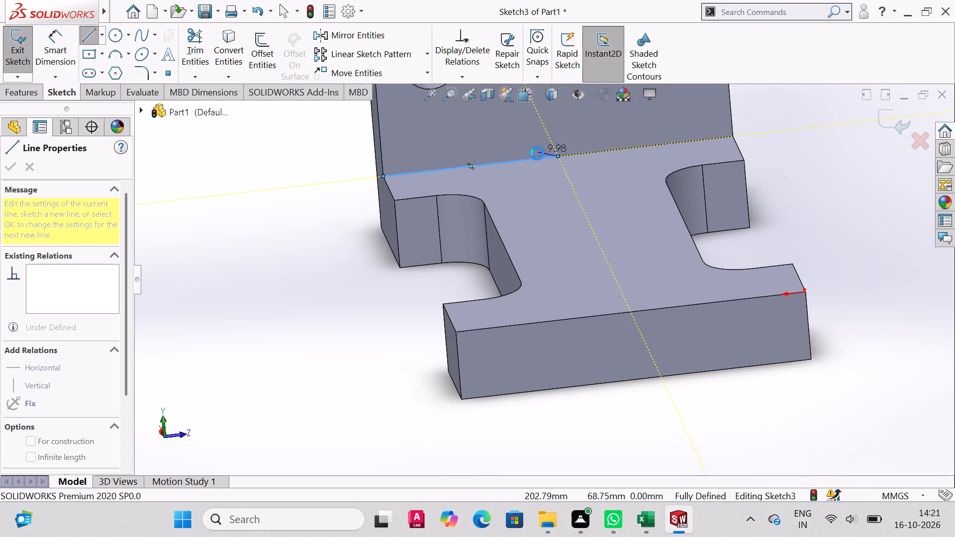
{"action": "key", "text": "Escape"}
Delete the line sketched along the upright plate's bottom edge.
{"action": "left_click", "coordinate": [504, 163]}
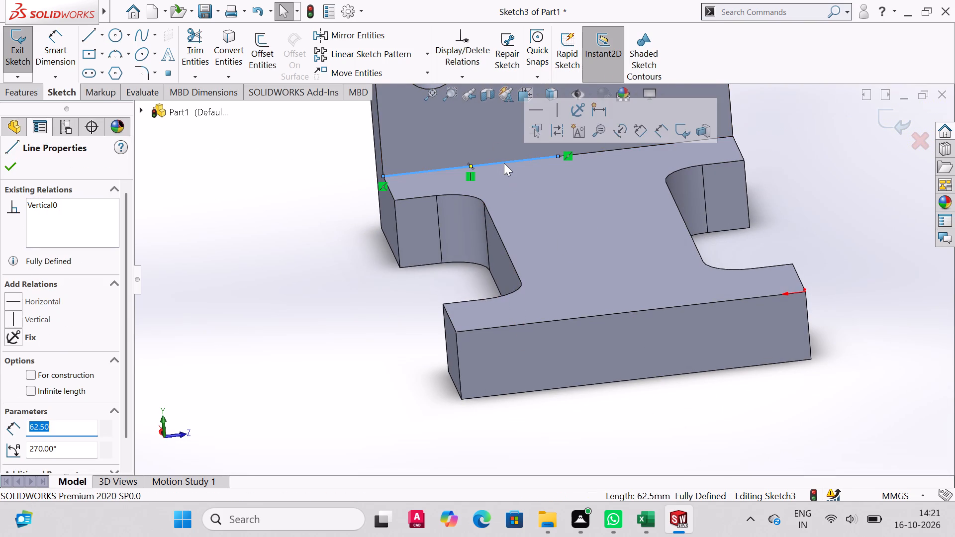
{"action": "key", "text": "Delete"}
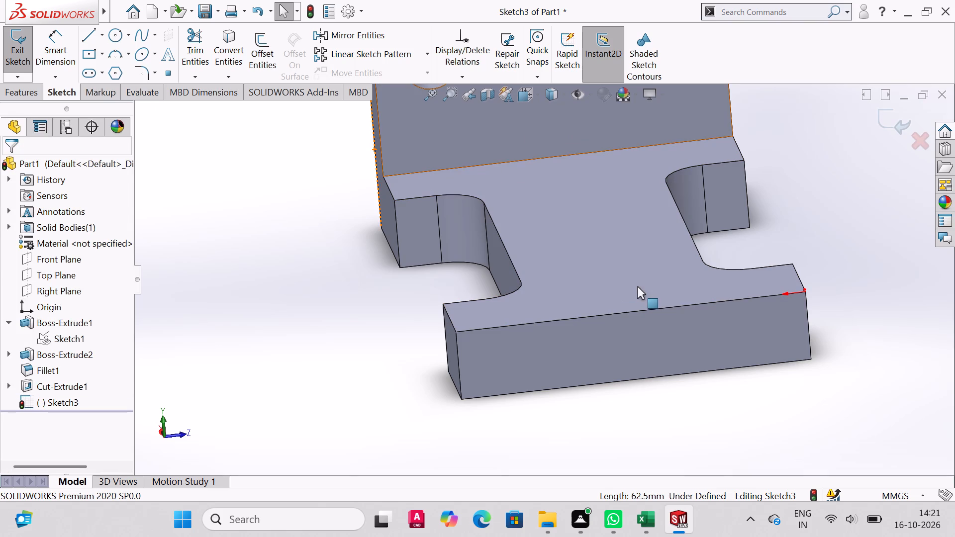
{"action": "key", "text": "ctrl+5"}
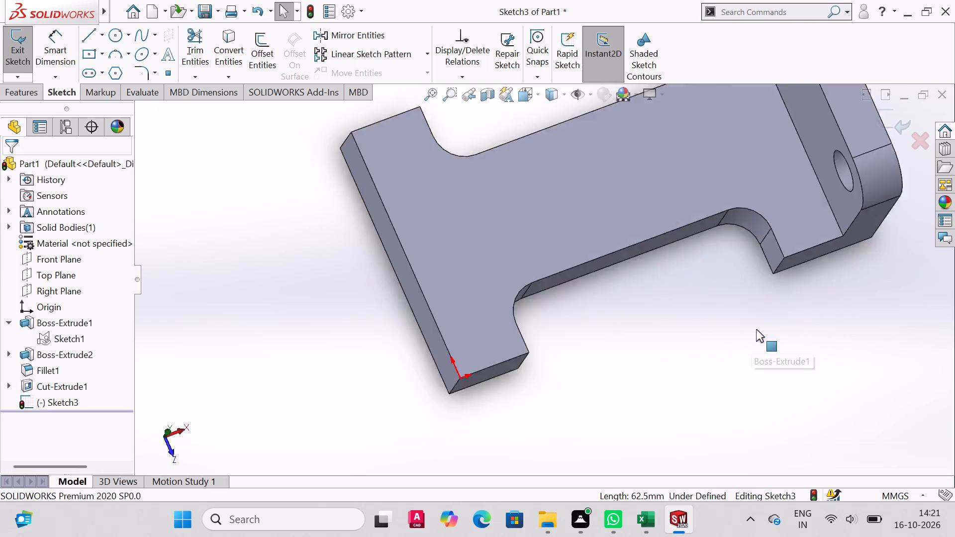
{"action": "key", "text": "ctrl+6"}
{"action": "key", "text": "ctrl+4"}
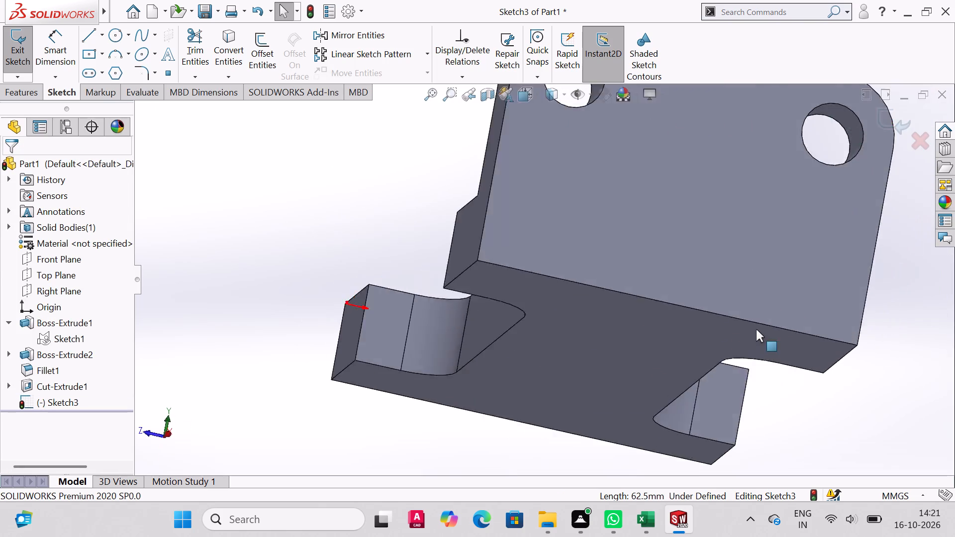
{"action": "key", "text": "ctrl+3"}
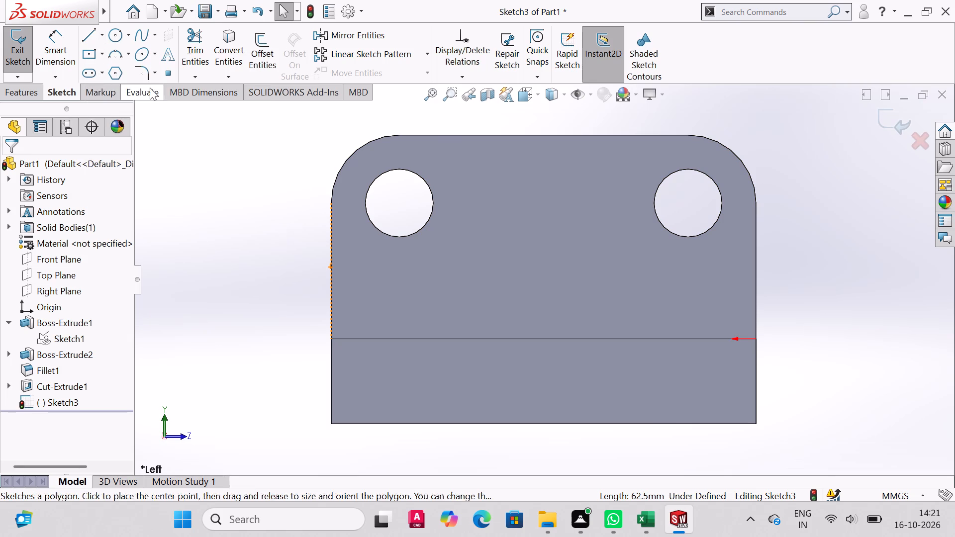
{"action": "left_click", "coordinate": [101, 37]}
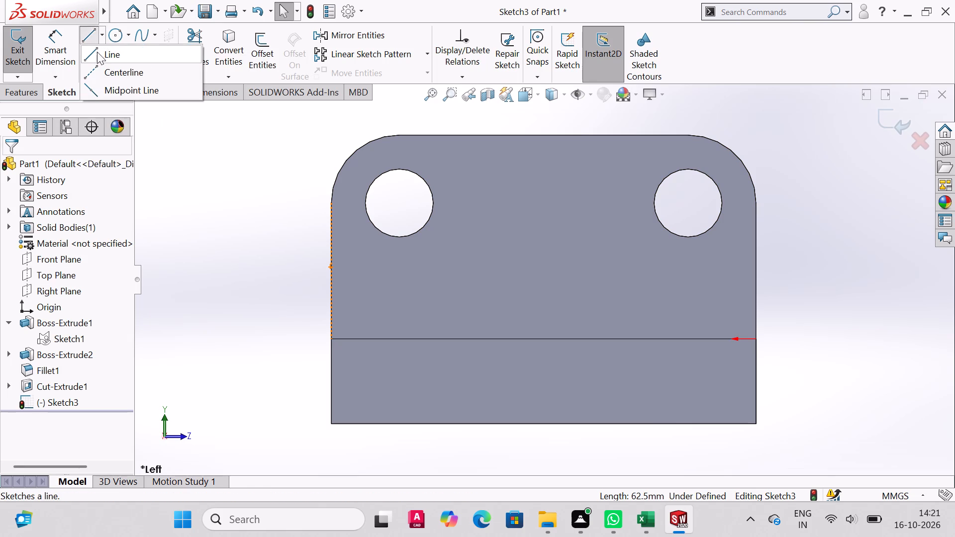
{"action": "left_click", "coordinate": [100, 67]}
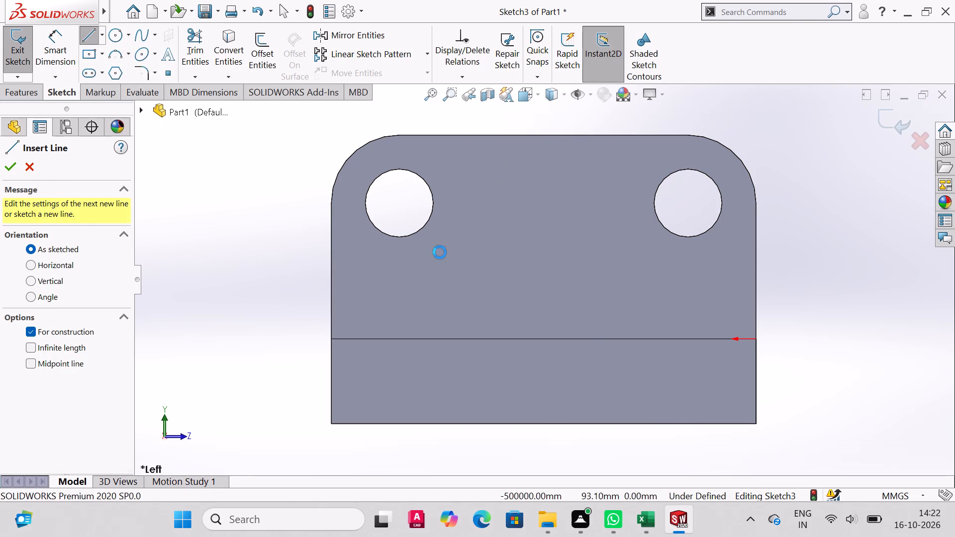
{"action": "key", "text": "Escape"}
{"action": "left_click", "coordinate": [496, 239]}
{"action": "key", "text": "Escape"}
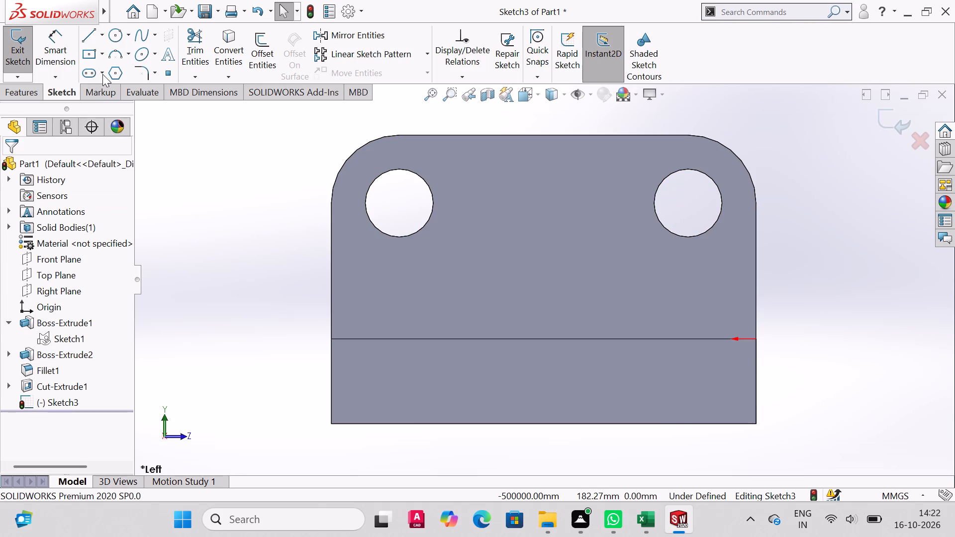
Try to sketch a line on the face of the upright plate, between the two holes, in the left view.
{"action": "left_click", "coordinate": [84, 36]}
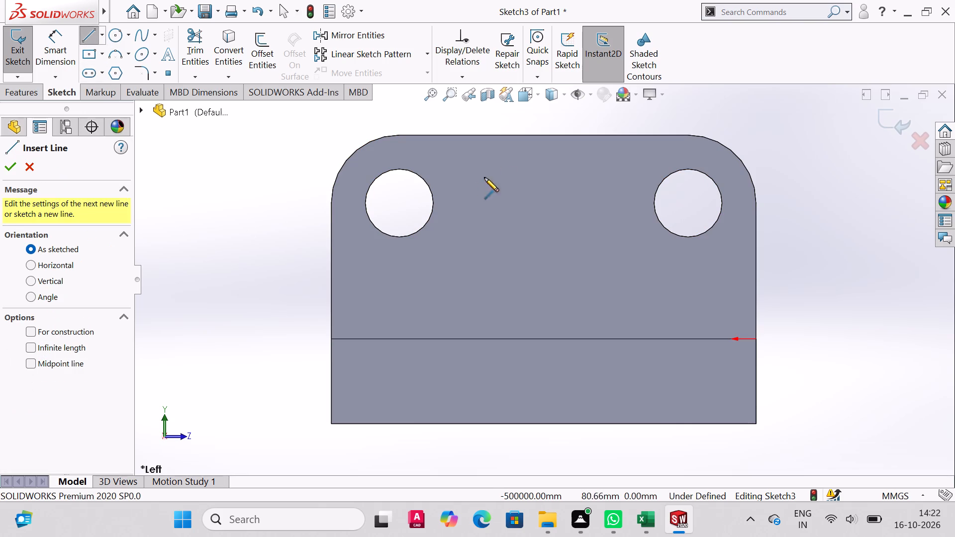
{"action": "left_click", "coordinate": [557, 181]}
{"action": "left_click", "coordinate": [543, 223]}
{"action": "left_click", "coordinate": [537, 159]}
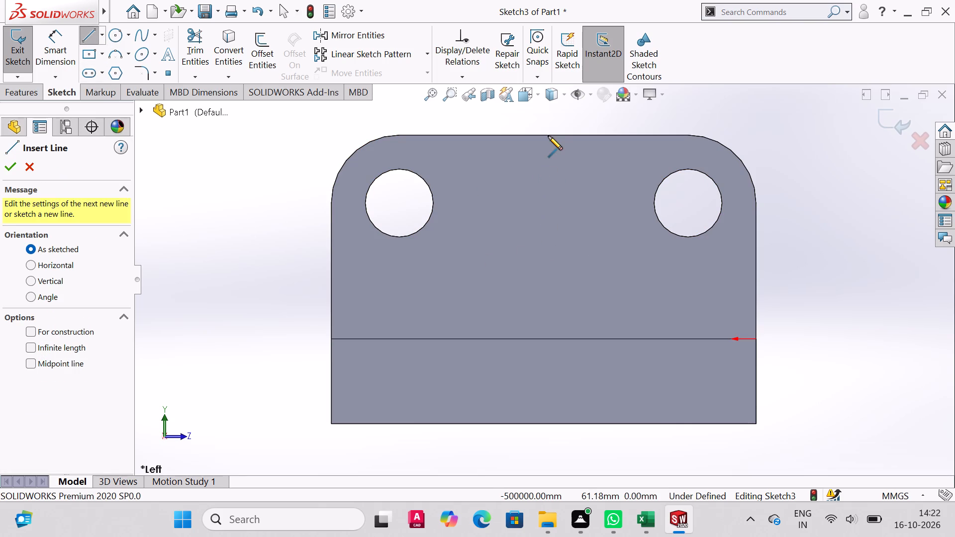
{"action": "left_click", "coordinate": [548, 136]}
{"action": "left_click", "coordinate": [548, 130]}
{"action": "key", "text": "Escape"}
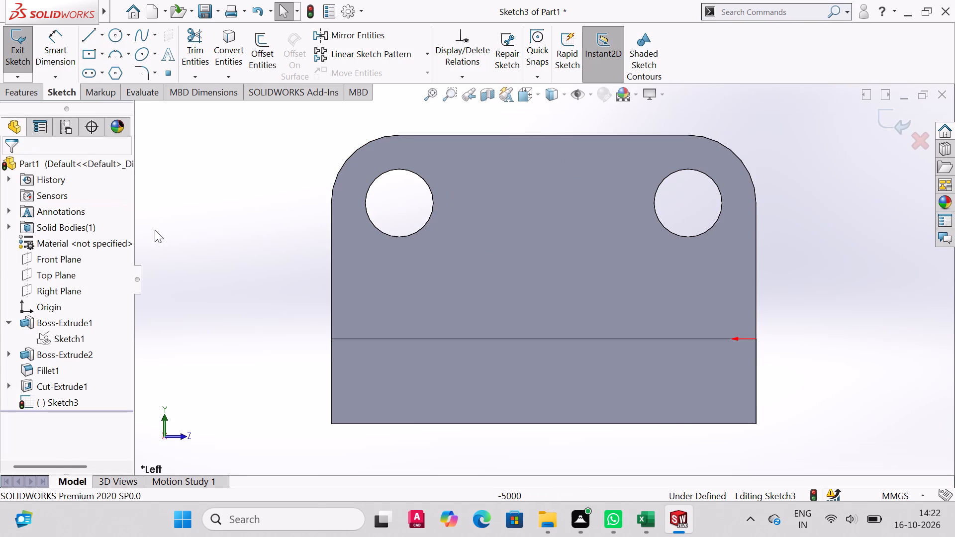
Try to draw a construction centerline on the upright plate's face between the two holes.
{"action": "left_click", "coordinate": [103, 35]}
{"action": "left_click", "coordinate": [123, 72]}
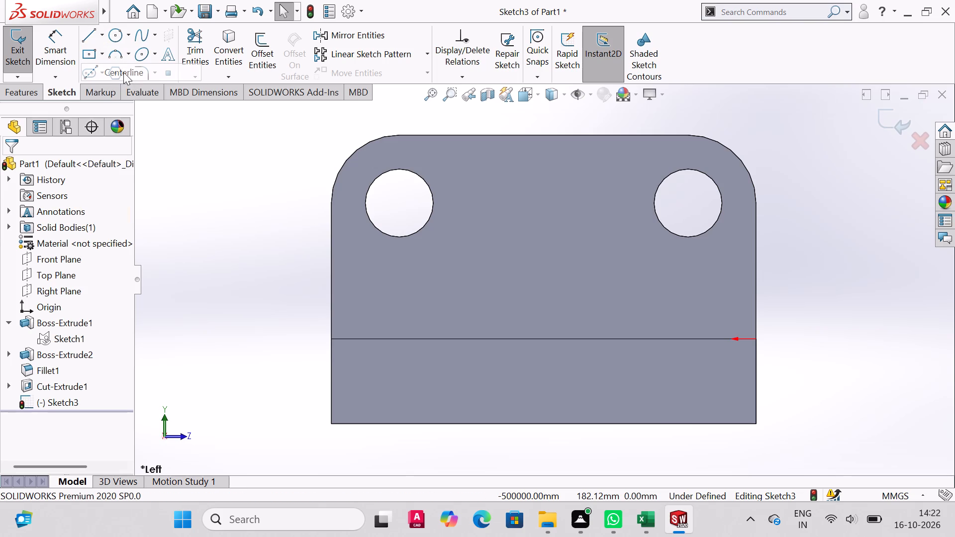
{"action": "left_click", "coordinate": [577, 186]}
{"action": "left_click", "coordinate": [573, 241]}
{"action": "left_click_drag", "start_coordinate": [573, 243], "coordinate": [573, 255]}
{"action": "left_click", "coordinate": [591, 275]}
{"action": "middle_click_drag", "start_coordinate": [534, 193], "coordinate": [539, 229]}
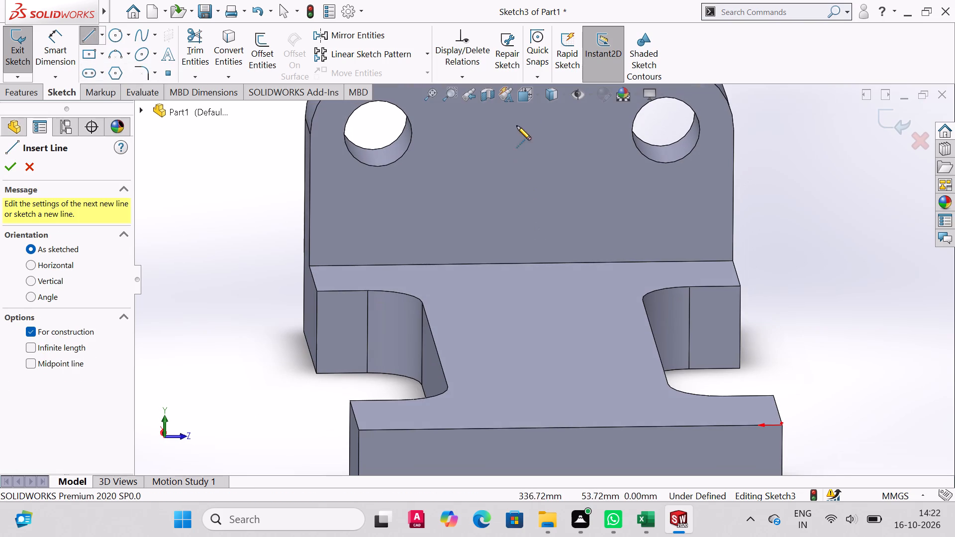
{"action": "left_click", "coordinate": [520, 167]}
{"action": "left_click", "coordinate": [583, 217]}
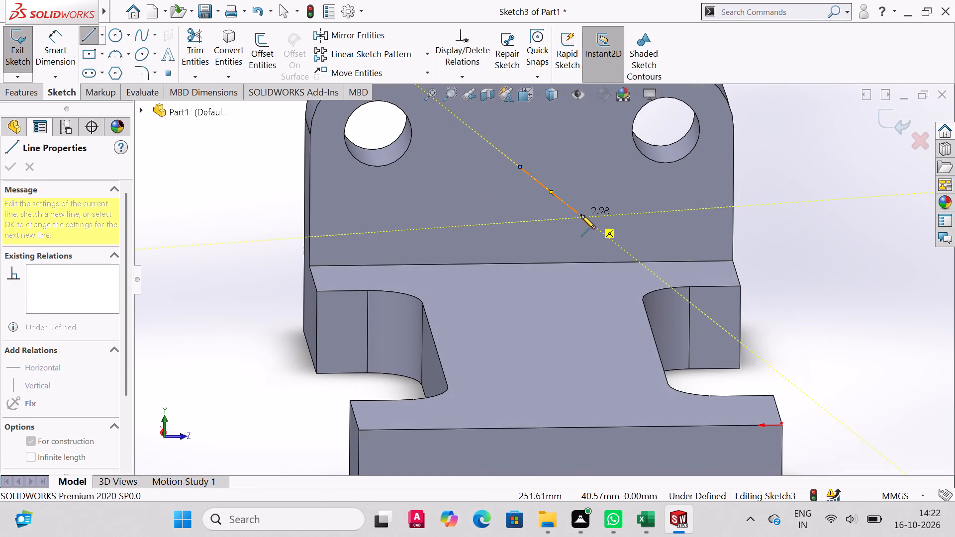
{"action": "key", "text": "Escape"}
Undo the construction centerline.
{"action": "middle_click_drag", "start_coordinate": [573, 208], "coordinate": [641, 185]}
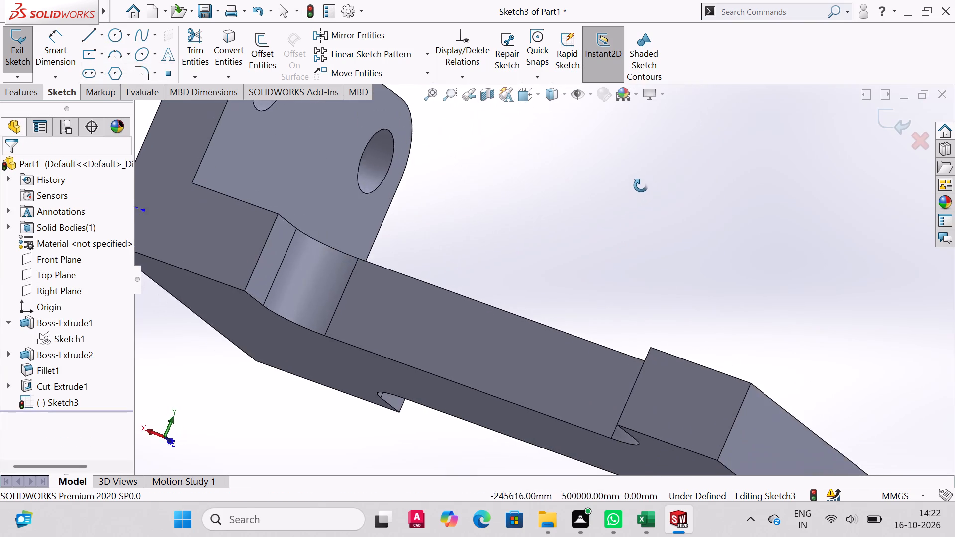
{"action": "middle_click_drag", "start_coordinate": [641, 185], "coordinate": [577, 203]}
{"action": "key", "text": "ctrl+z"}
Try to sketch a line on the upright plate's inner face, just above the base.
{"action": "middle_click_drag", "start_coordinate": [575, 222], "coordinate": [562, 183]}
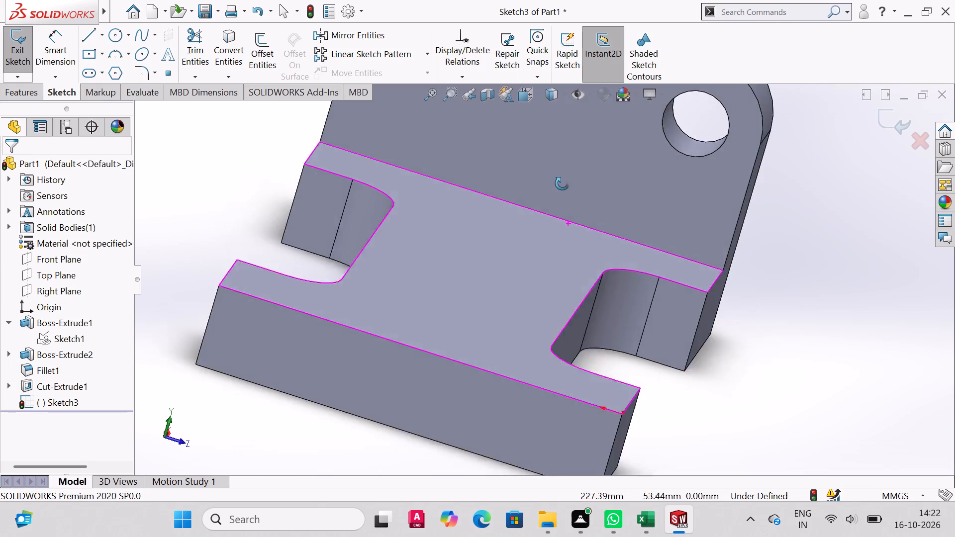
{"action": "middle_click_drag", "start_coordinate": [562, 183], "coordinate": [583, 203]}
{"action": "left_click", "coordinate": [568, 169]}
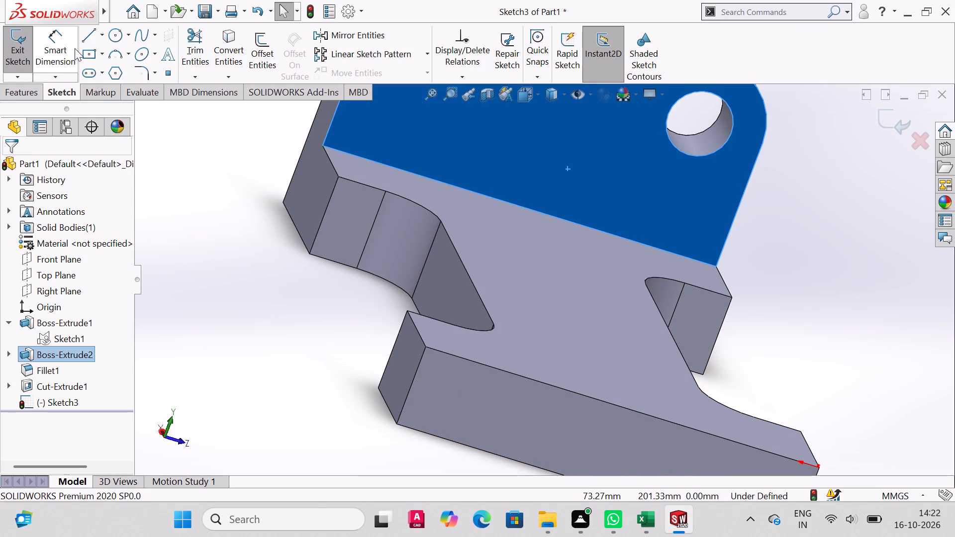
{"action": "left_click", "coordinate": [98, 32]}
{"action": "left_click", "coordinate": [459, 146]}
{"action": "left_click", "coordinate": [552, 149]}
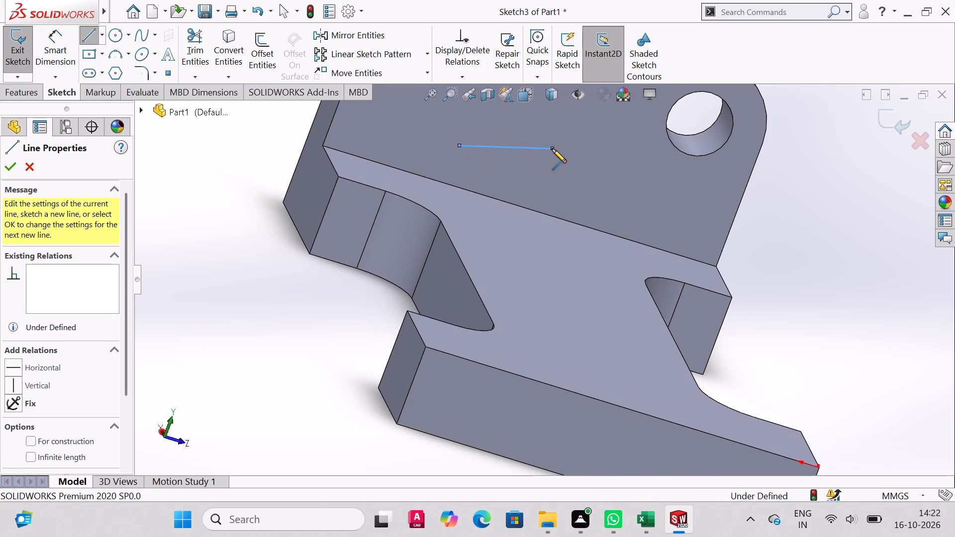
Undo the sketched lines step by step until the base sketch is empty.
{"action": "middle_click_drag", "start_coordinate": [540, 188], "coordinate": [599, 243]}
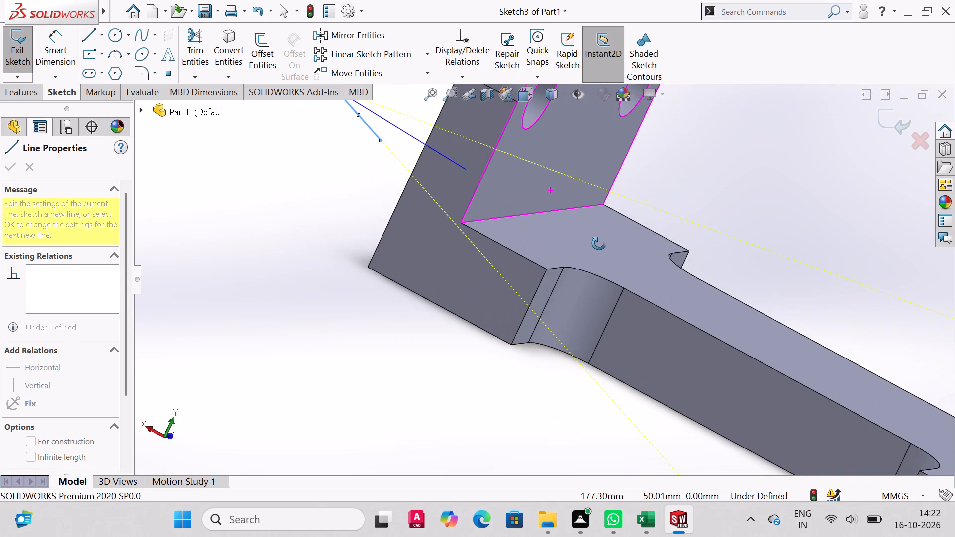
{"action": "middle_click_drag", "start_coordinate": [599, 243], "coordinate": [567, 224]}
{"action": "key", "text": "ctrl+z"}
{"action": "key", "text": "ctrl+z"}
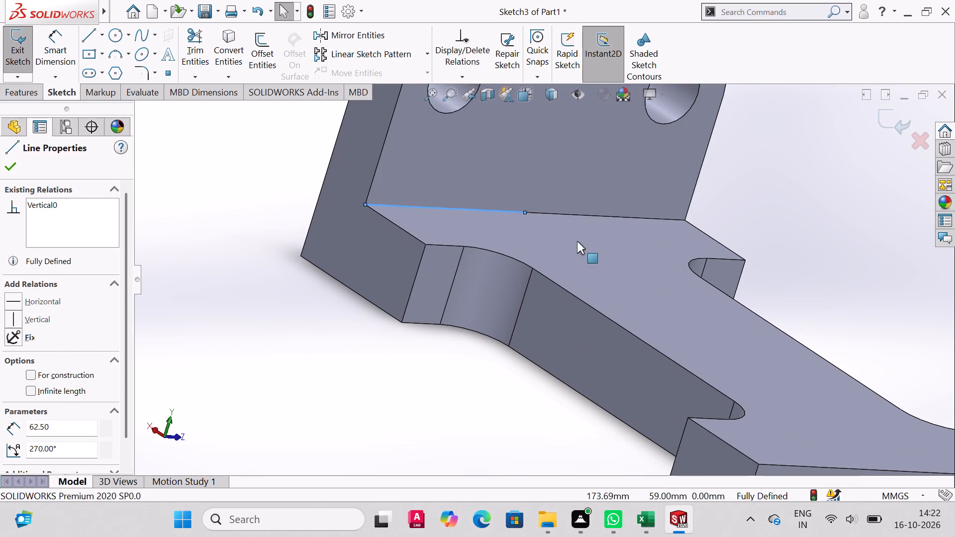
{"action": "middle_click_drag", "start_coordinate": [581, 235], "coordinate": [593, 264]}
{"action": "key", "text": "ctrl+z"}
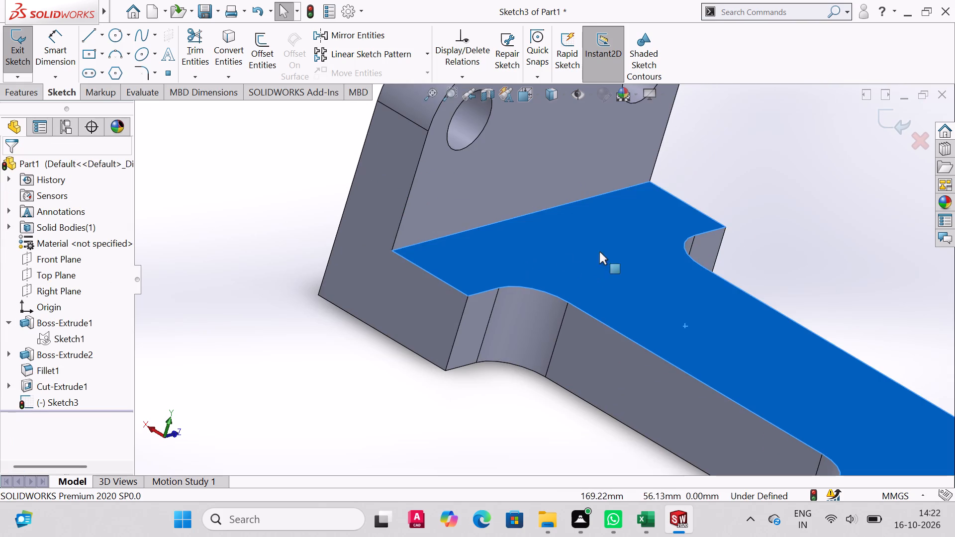
Select the upright plate's inner face and examine it in the top, bottom, front, back and left views.
{"action": "middle_click_drag", "start_coordinate": [599, 252], "coordinate": [565, 228]}
{"action": "triple_click", "coordinate": [541, 159]}
{"action": "left_click", "coordinate": [541, 159]}
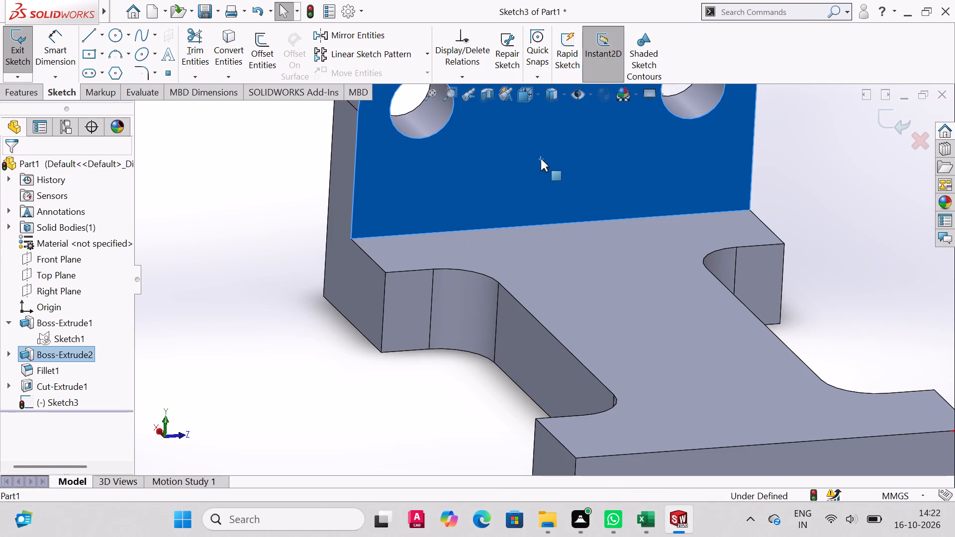
{"action": "key", "text": "ctrl+5"}
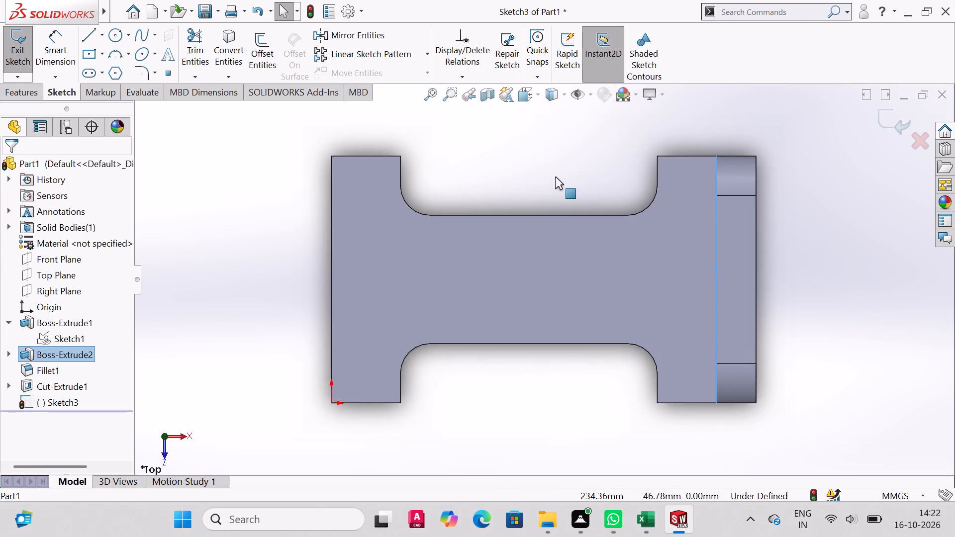
{"action": "key", "text": "ctrl+6"}
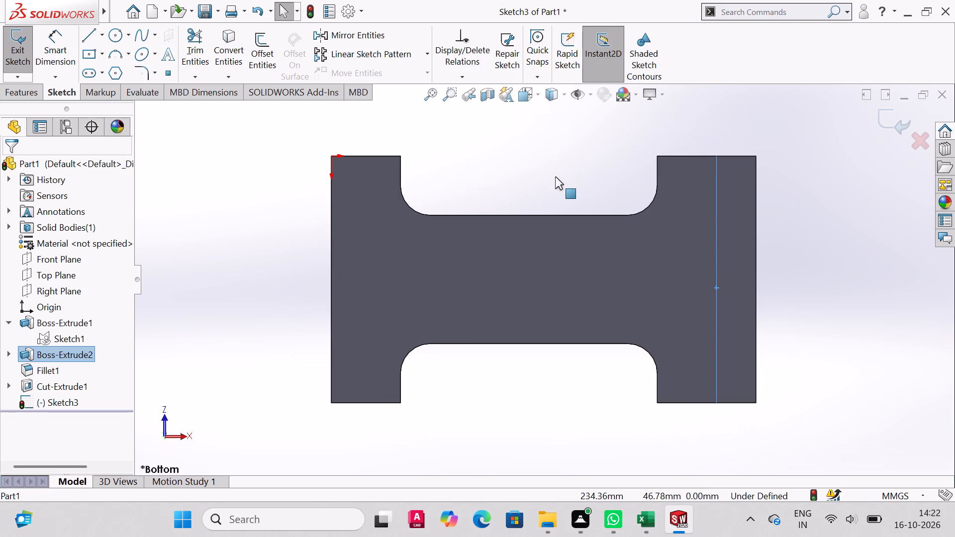
{"action": "key", "text": "ctrl+1"}
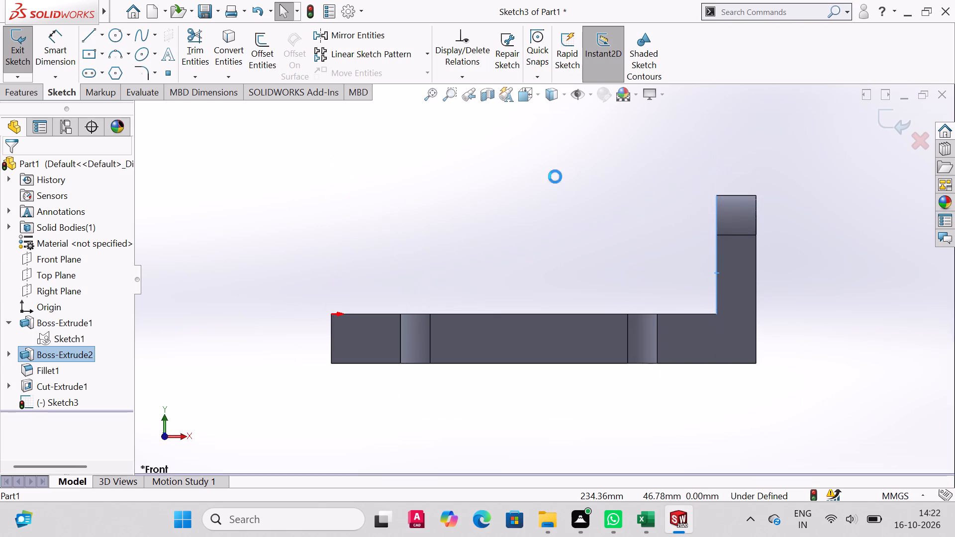
{"action": "key", "text": "ctrl+2"}
{"action": "key", "text": "ctrl+3"}
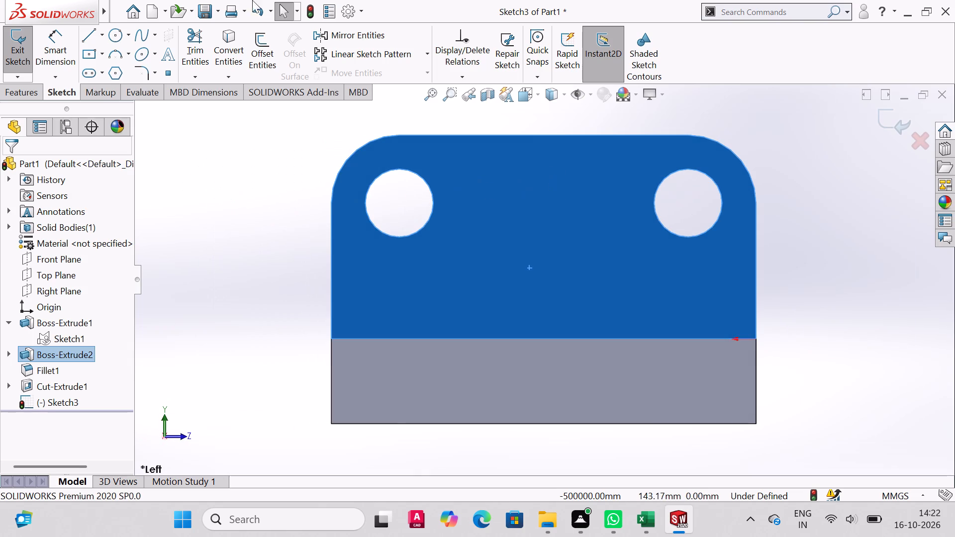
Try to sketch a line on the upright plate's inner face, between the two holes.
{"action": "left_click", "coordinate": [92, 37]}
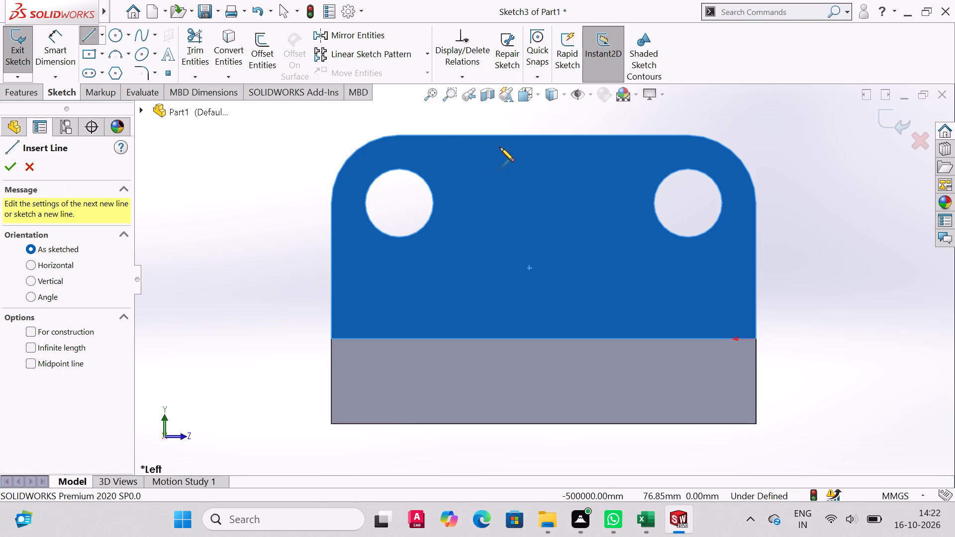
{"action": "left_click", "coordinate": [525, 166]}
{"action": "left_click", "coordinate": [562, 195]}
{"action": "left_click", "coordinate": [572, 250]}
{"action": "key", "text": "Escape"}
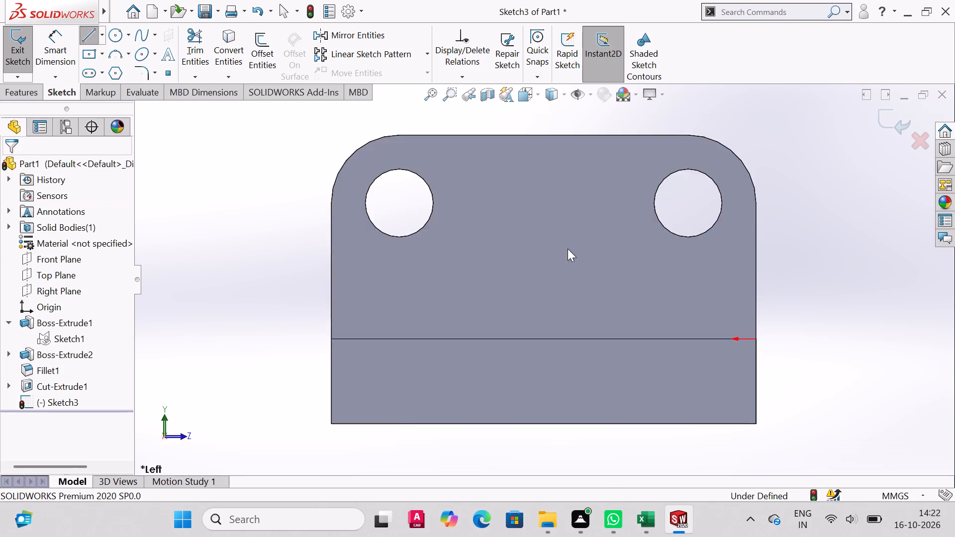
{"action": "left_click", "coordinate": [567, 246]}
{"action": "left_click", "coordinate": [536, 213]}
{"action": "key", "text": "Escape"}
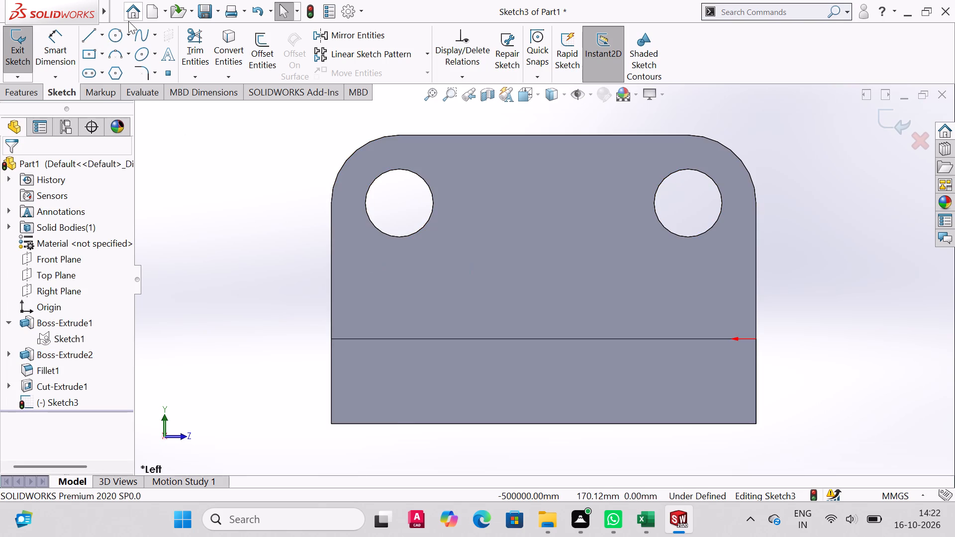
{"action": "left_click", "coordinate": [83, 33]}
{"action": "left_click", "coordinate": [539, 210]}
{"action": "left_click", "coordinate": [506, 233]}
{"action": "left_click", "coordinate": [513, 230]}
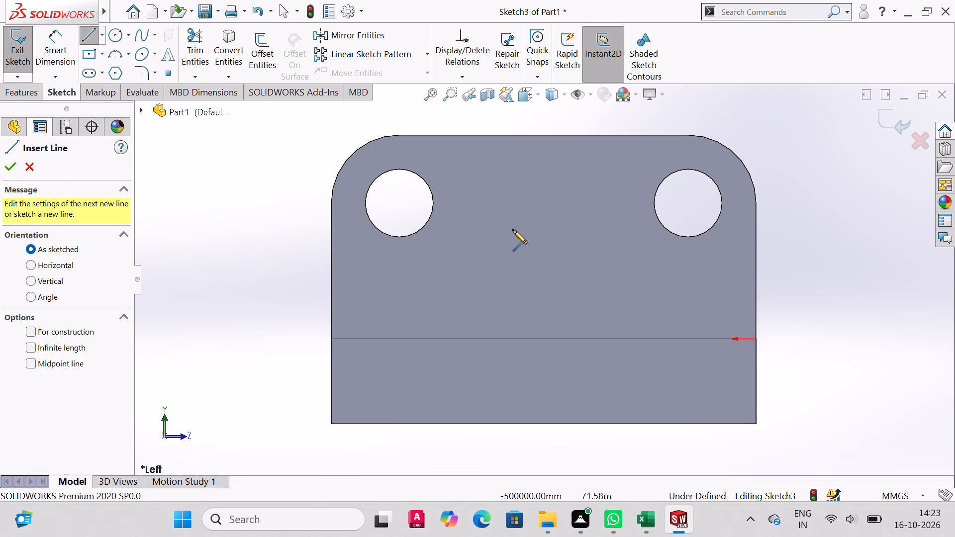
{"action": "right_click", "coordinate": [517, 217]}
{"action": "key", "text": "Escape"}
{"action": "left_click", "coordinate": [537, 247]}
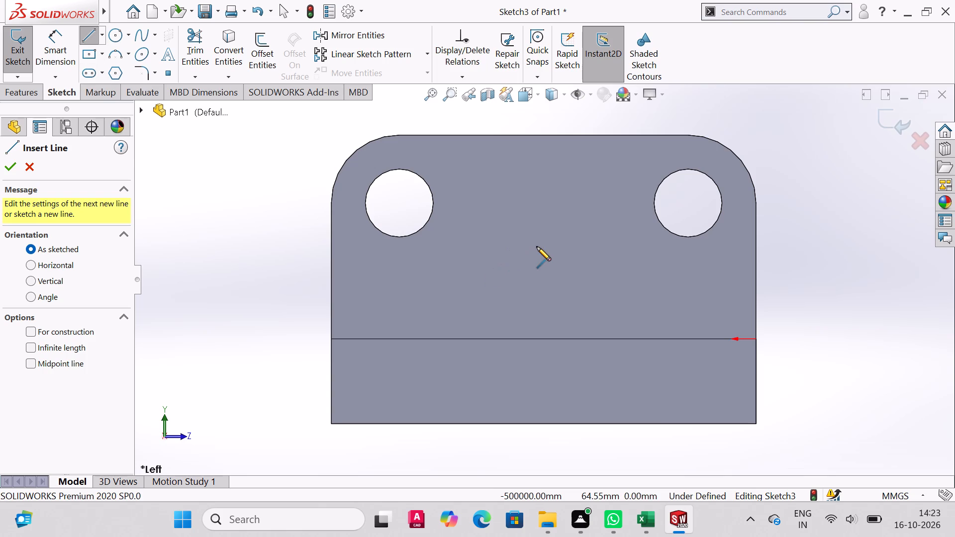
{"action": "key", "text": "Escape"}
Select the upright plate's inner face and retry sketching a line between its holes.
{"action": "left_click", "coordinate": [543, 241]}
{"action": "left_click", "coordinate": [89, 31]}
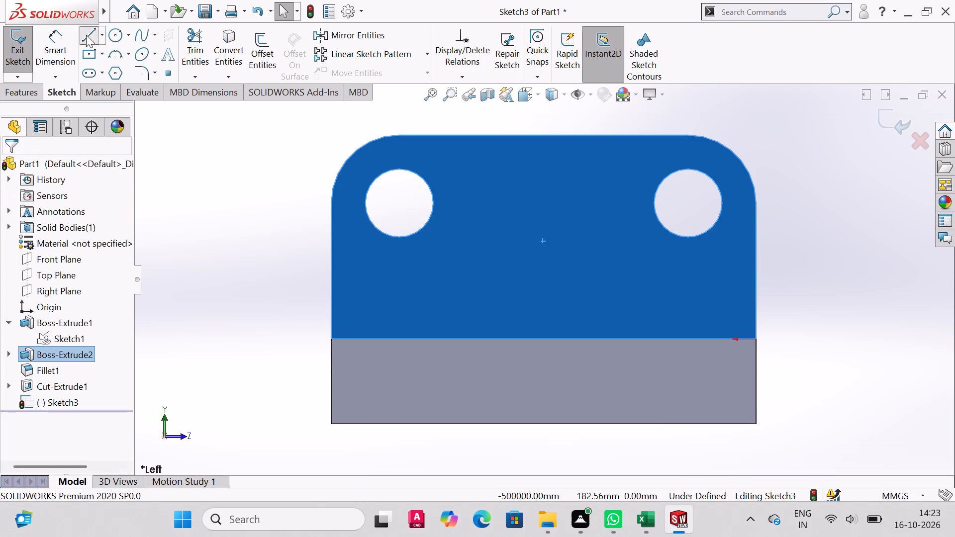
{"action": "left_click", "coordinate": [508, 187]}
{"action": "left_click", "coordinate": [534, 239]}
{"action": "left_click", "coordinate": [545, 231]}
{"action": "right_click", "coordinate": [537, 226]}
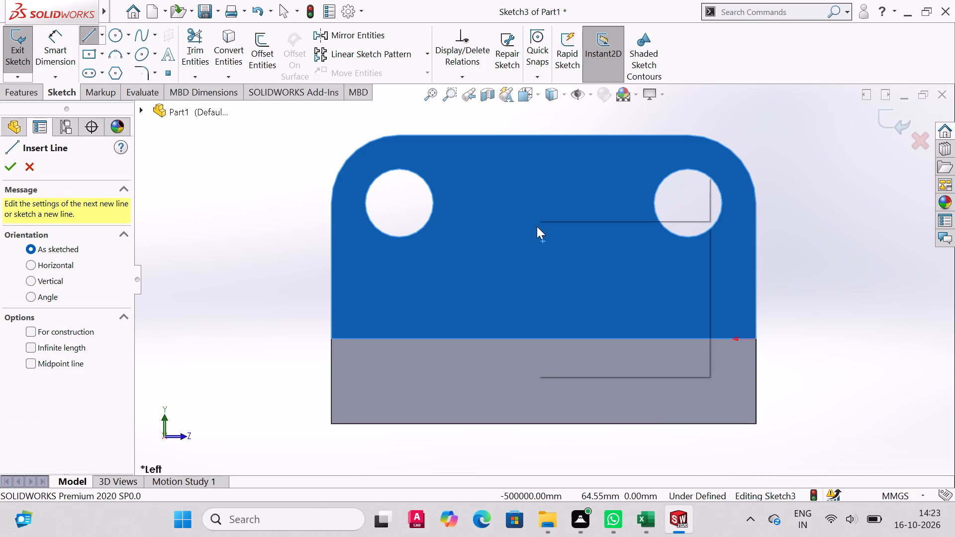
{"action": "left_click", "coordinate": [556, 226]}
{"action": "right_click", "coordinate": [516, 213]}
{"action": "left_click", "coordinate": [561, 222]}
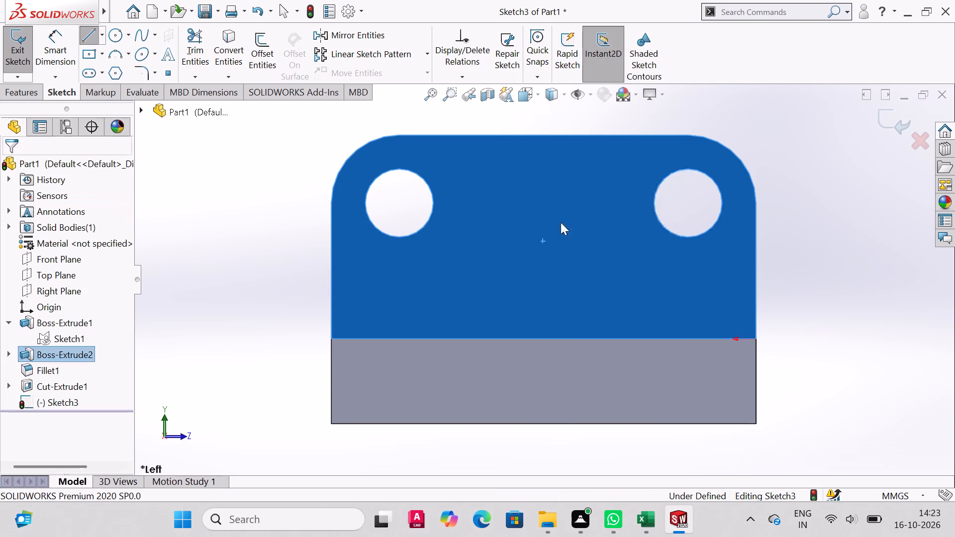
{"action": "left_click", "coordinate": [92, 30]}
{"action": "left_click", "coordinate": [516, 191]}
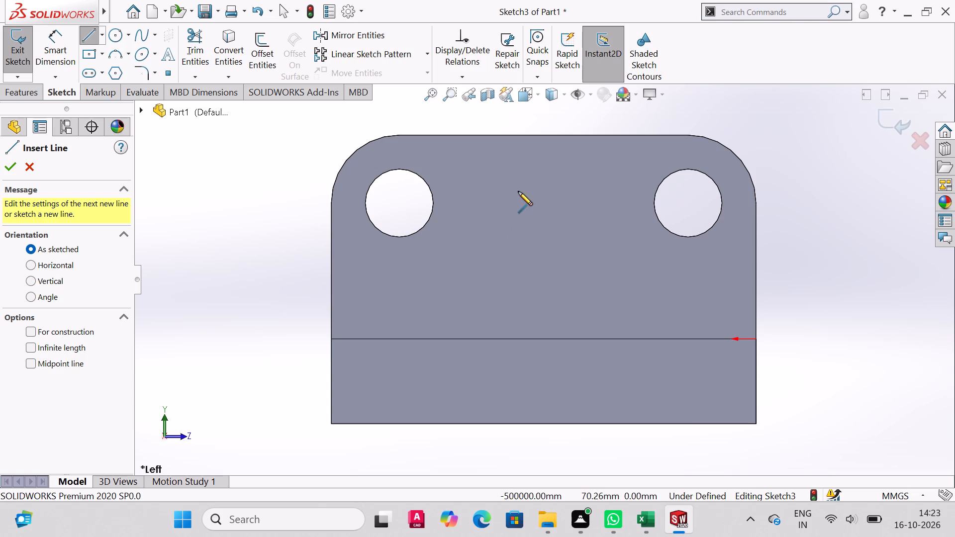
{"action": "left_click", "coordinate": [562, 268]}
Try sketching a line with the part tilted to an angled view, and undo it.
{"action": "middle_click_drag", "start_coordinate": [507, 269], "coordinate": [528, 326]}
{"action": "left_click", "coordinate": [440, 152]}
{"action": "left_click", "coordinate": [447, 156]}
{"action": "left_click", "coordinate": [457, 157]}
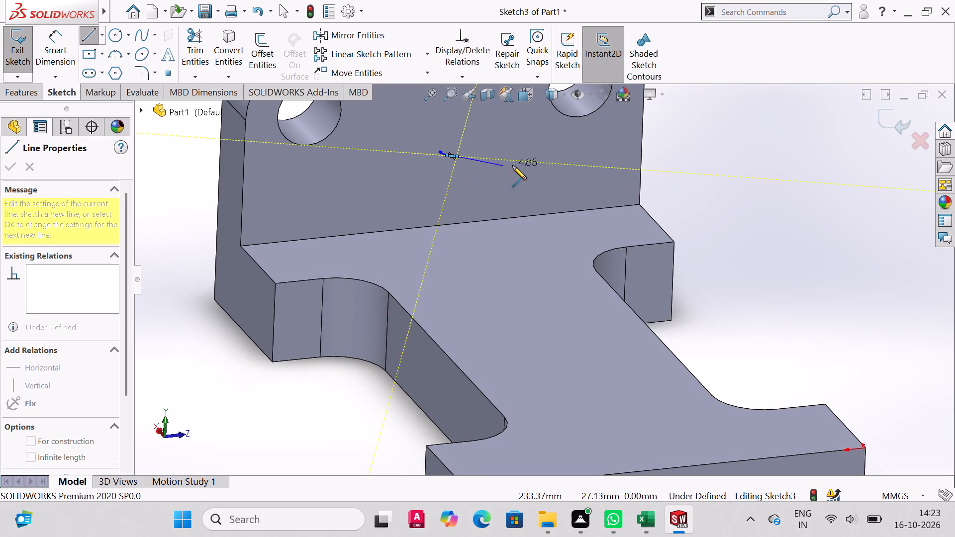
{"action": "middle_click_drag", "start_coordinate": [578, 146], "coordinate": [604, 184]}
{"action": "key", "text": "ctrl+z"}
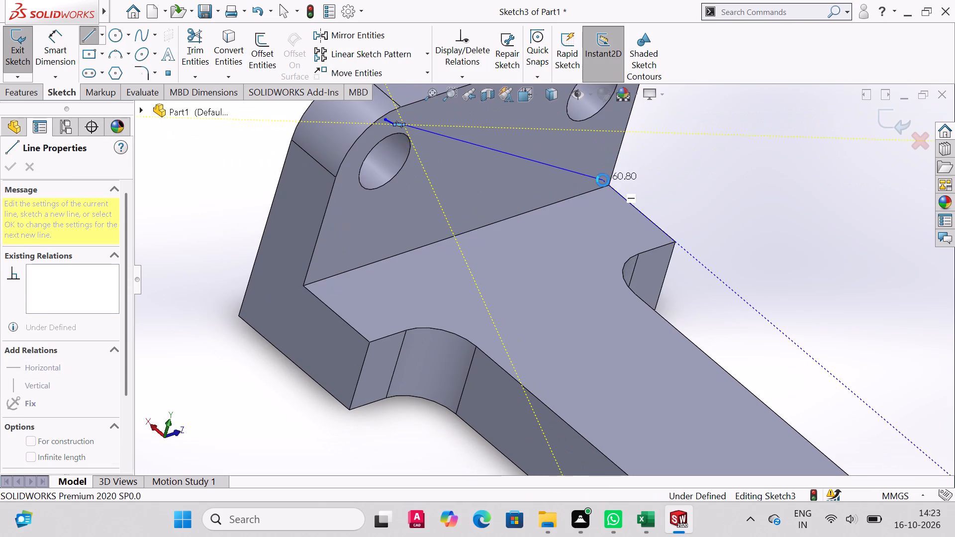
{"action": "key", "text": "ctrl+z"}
Examine the part at an angle and in the front, back, left and right views.
{"action": "middle_click_drag", "start_coordinate": [438, 188], "coordinate": [417, 159]}
{"action": "middle_click_drag", "start_coordinate": [441, 196], "coordinate": [584, 269]}
{"action": "key", "text": "ctrl+1"}
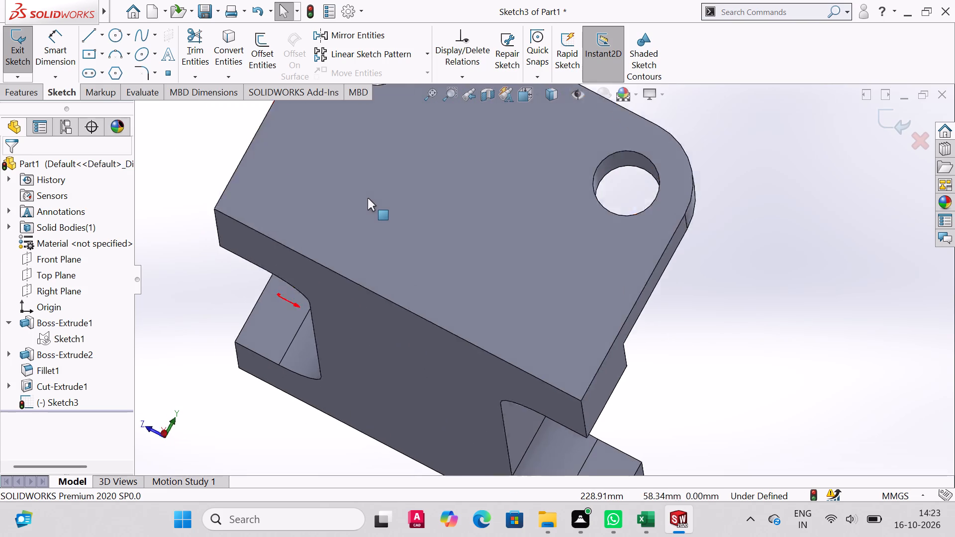
{"action": "key", "text": "ctrl+2"}
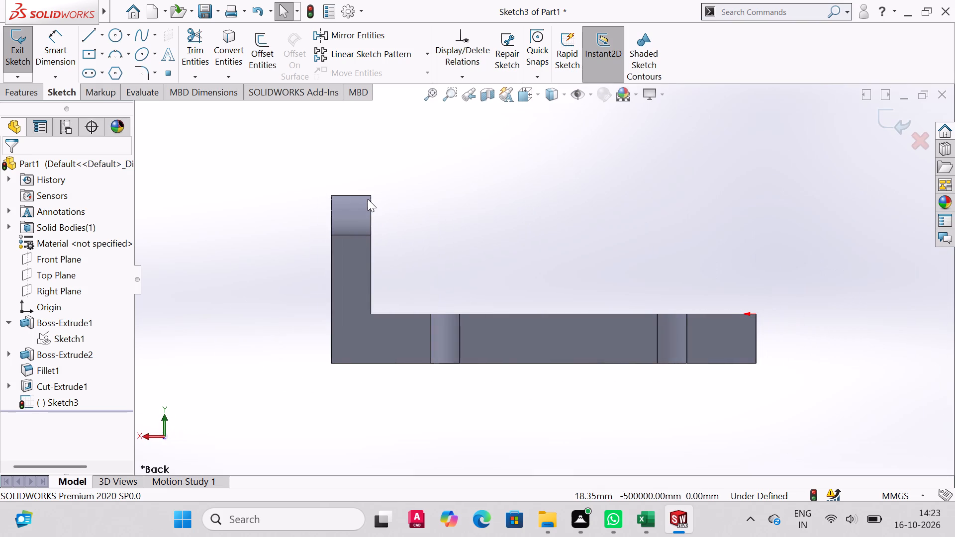
{"action": "key", "text": "ctrl+3"}
{"action": "key", "text": "ctrl+4"}
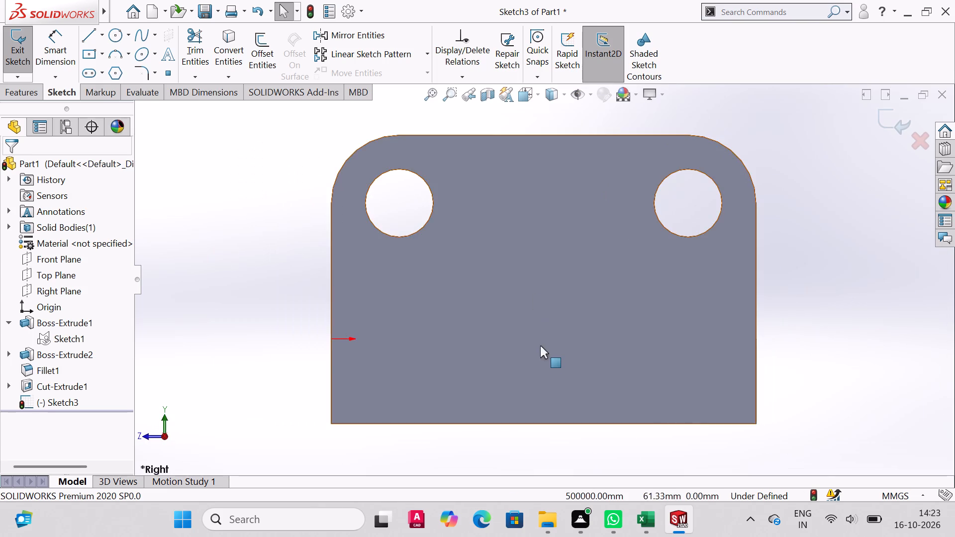
{"action": "left_click", "coordinate": [540, 346]}
{"action": "key", "text": "Escape"}
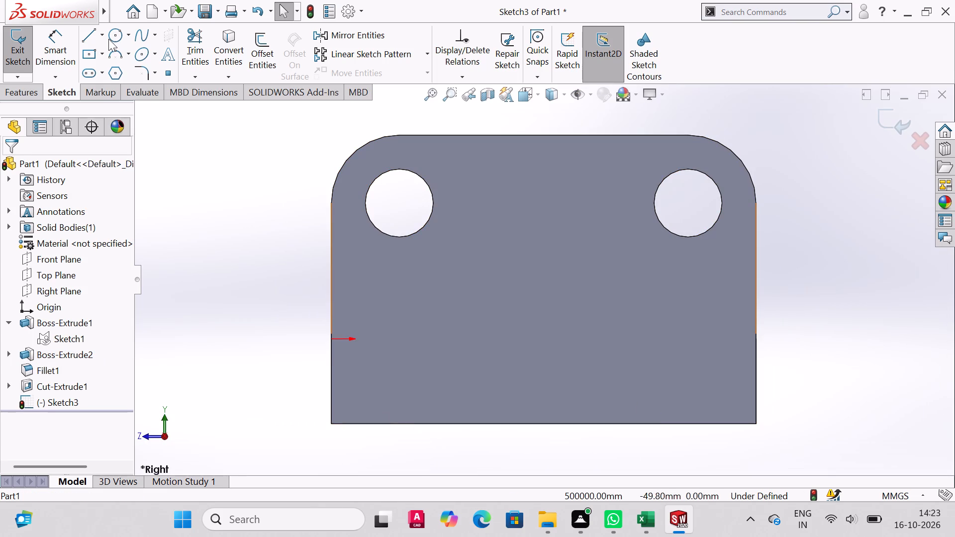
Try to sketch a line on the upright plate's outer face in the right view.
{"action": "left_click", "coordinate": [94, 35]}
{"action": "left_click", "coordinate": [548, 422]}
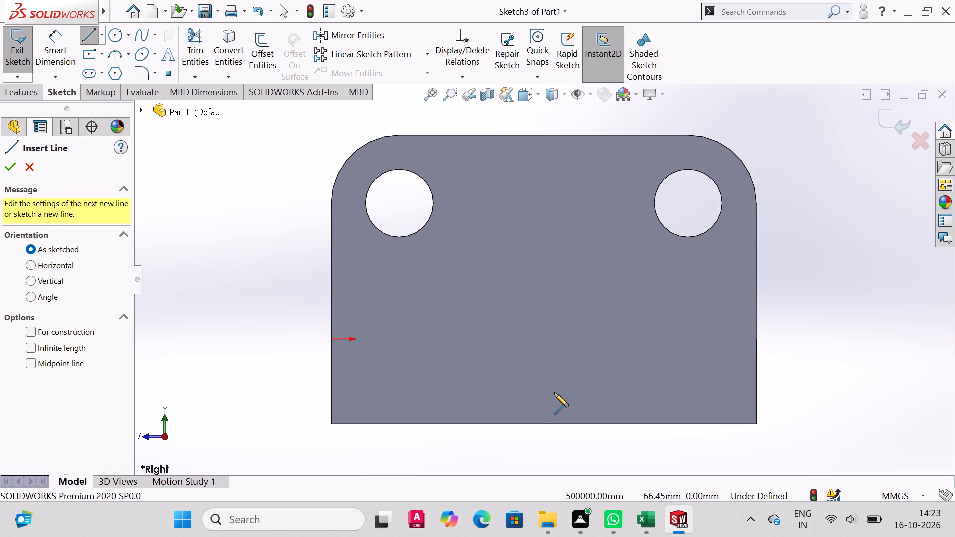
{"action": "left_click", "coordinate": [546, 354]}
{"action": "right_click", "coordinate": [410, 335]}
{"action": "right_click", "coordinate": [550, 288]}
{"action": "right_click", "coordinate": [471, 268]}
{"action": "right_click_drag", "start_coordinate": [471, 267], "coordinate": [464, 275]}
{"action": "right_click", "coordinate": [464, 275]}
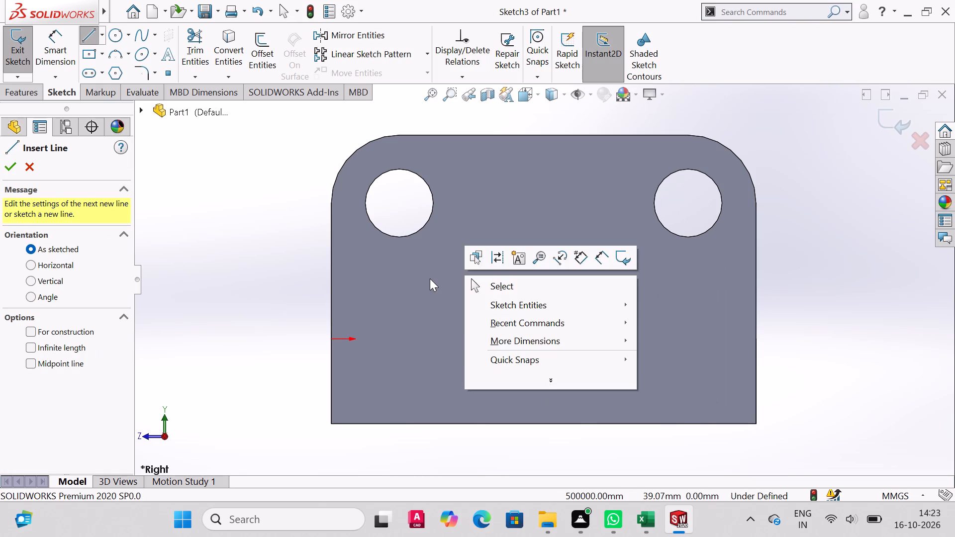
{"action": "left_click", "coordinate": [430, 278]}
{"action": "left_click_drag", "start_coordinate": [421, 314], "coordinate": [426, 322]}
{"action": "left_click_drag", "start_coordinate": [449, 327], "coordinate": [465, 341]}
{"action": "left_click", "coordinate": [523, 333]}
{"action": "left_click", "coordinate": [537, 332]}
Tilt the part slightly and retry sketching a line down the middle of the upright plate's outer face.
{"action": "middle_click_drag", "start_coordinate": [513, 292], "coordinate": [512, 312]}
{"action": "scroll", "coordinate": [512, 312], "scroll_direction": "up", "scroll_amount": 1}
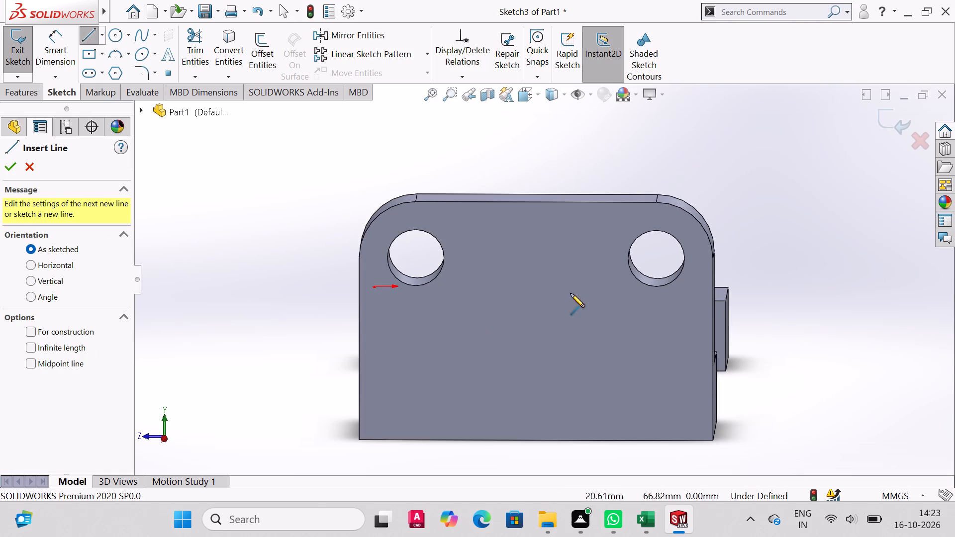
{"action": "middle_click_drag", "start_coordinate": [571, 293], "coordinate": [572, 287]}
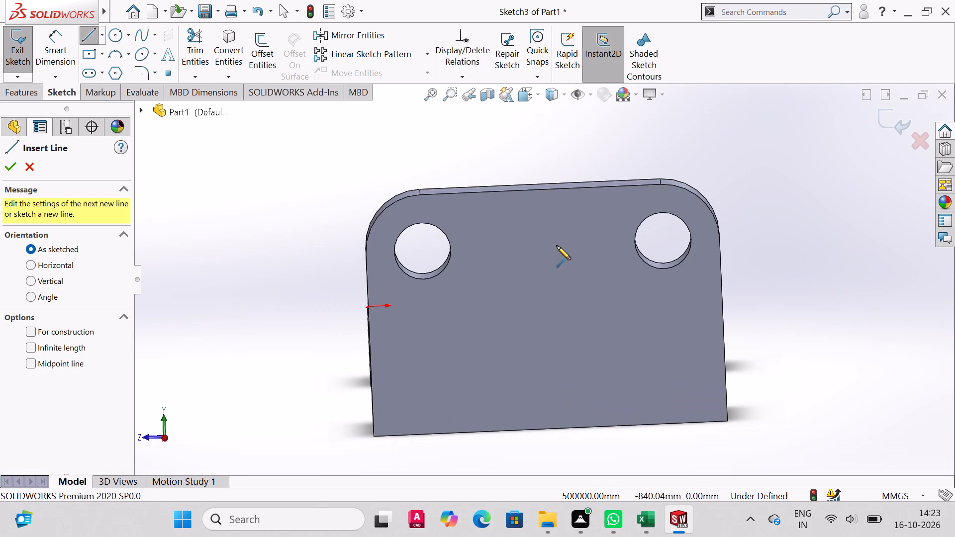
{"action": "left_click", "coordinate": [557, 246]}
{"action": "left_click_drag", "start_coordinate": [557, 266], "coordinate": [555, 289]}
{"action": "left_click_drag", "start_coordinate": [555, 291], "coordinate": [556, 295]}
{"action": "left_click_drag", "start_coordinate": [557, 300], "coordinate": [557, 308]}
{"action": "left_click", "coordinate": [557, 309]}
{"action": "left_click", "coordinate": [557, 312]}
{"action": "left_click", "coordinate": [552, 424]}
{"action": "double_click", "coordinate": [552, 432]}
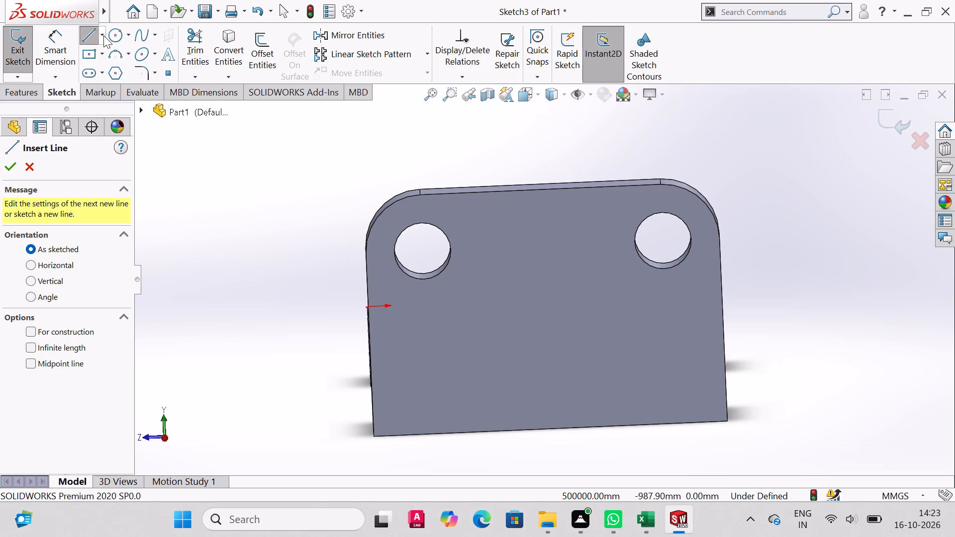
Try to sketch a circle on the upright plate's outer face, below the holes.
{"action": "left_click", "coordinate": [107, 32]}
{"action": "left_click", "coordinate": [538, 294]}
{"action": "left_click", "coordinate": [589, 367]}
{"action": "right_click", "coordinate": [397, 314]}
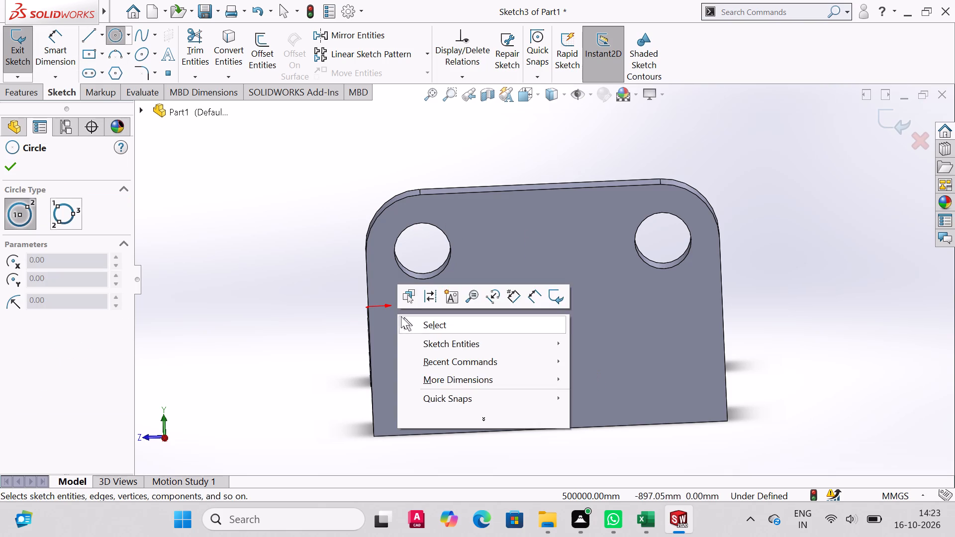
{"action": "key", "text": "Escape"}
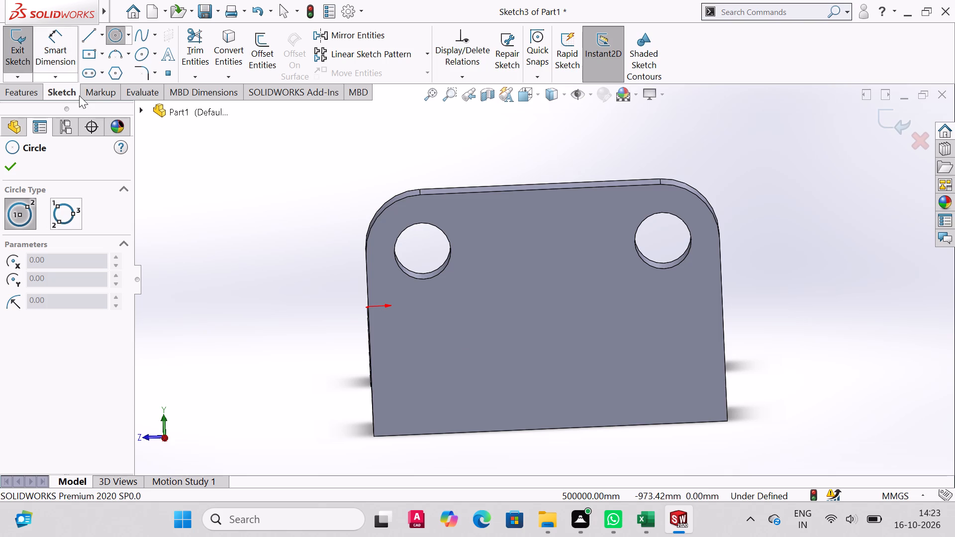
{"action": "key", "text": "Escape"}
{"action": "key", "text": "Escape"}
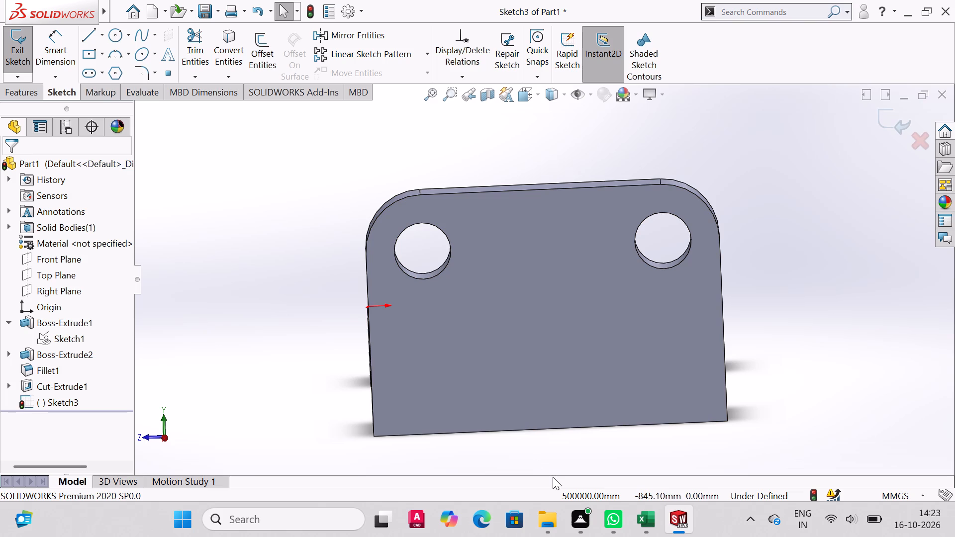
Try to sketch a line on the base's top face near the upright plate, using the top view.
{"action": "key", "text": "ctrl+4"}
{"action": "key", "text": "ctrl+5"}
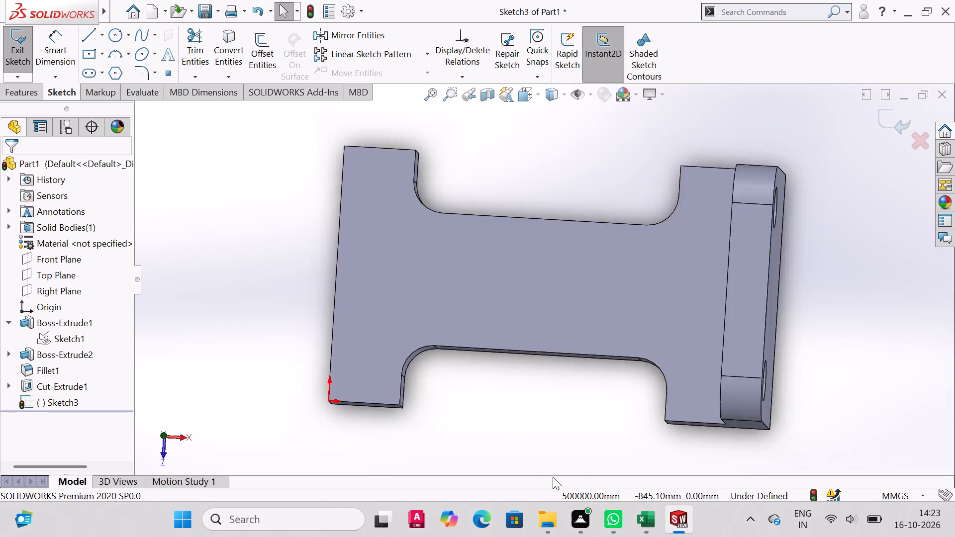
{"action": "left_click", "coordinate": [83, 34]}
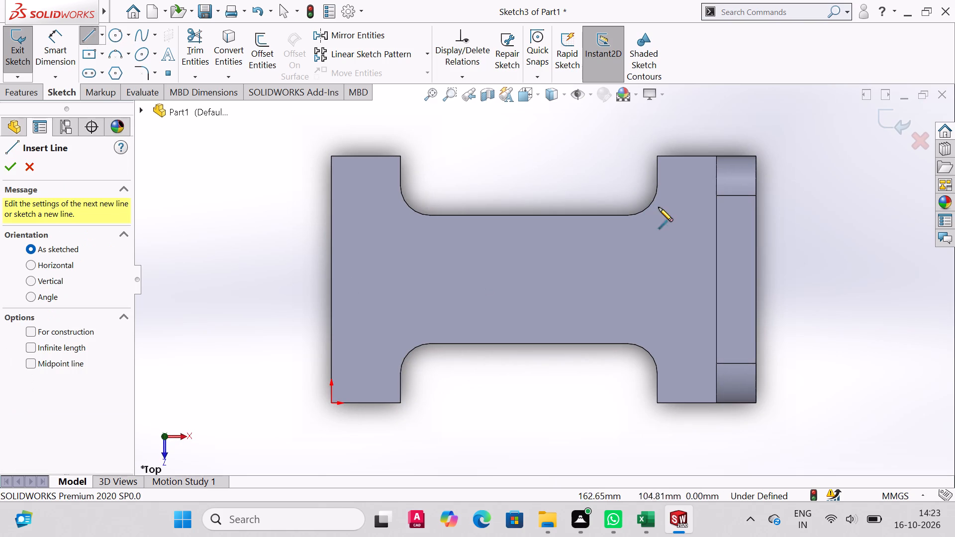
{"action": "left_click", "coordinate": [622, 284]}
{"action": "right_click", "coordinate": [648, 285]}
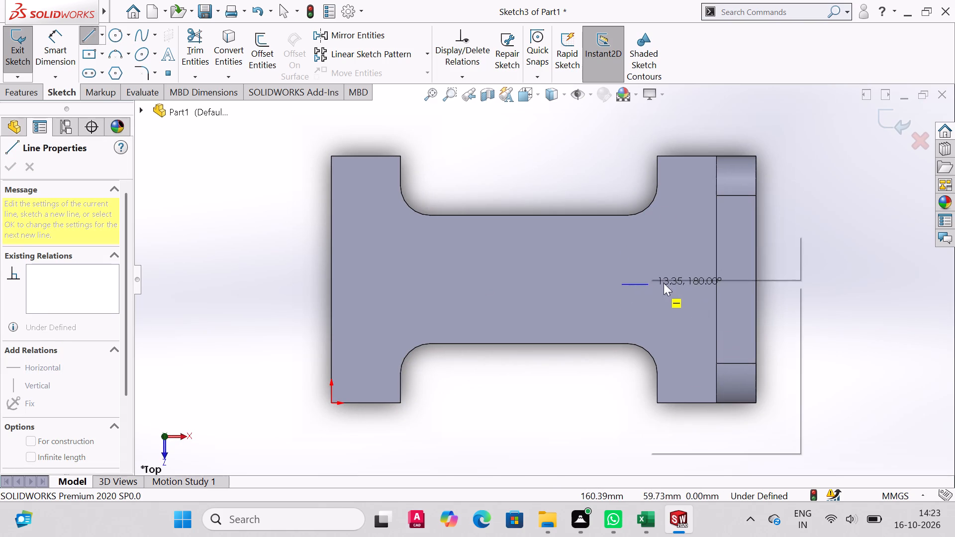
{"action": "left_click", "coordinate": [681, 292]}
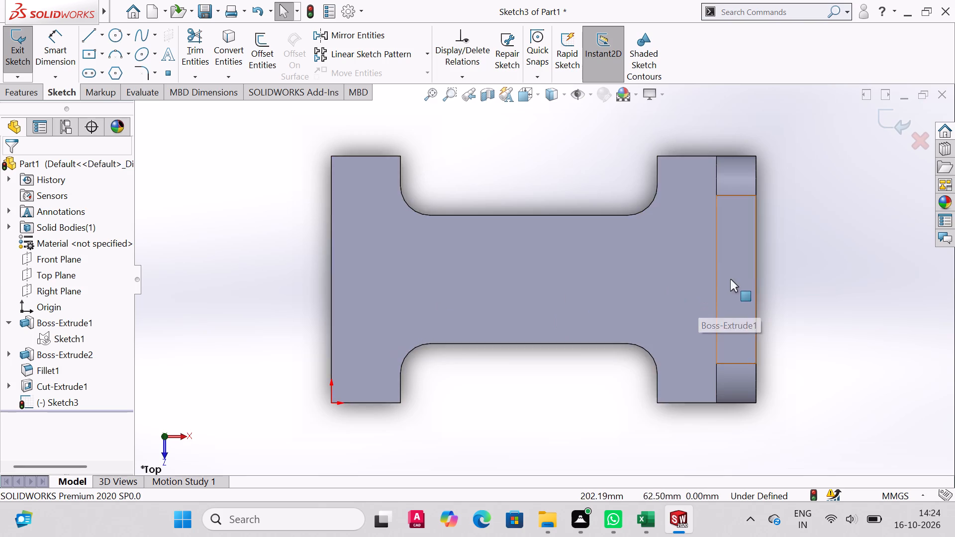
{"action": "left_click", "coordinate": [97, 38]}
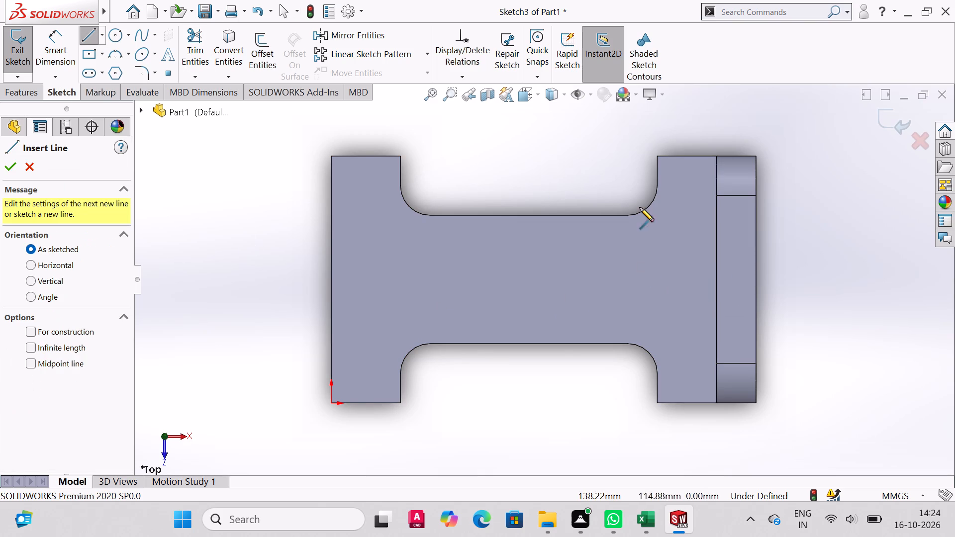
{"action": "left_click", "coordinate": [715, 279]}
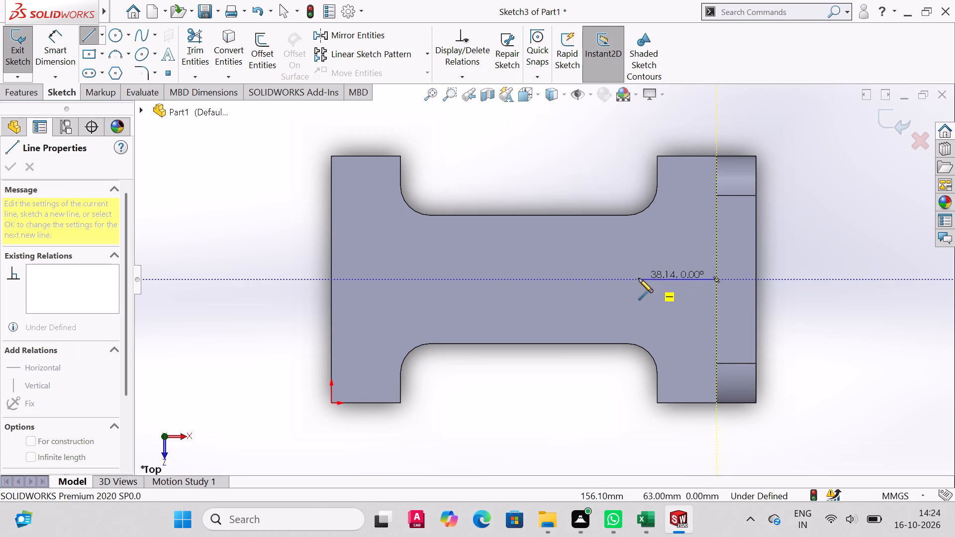
Draw a horizontal construction centerline across the base's top face, from the upright plate's inner edge midpoint to the opposite end edge's midpoint.
{"action": "left_click", "coordinate": [100, 38]}
{"action": "left_click", "coordinate": [98, 74]}
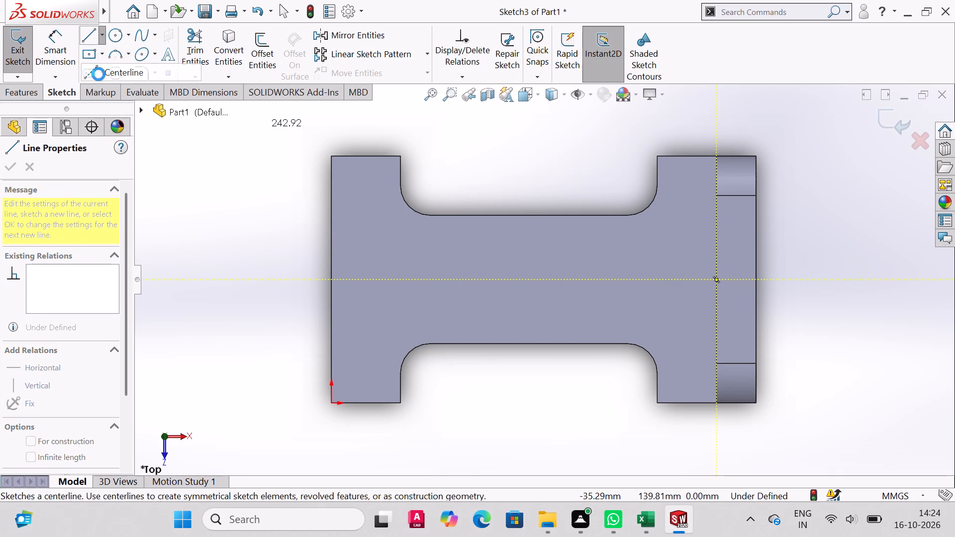
{"action": "left_click", "coordinate": [717, 278]}
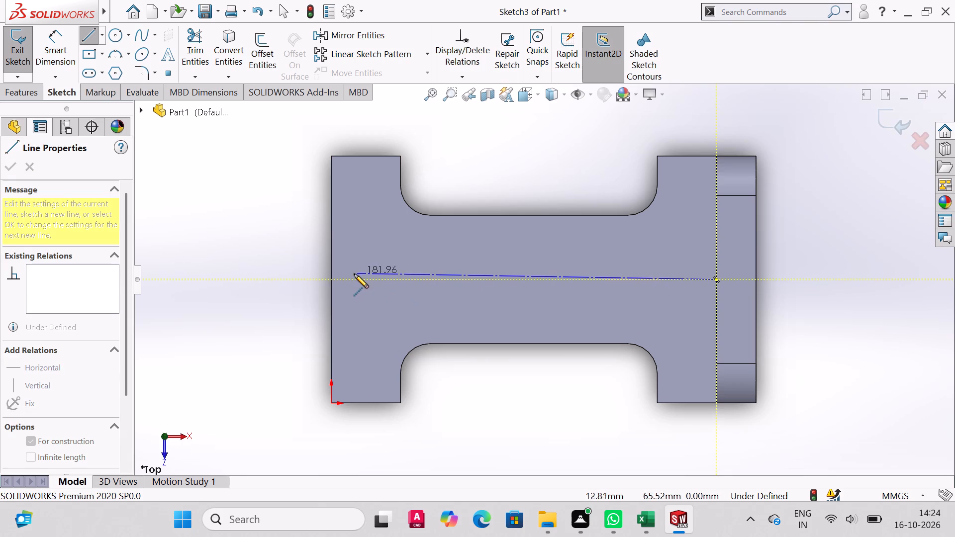
{"action": "left_click", "coordinate": [331, 280]}
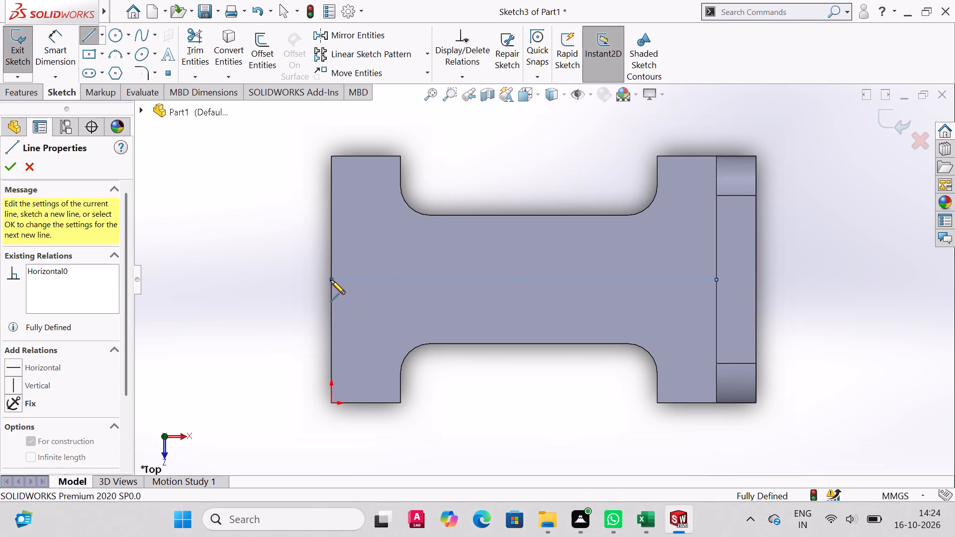
{"action": "right_click", "coordinate": [331, 280]}
{"action": "left_click", "coordinate": [397, 289]}
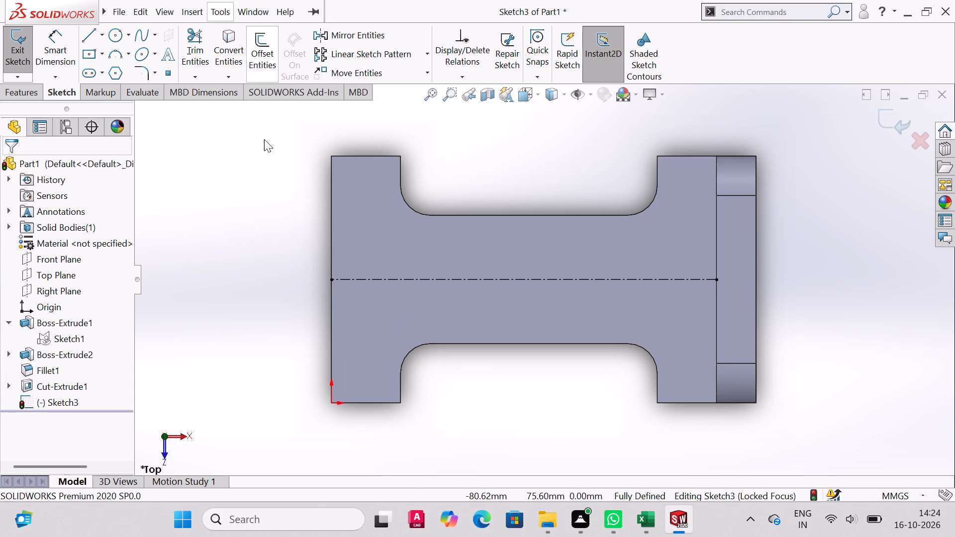
Offset the base's centerline by 7.5 mm bi-directionally to add a parallel line on each side.
{"action": "left_click", "coordinate": [89, 39]}
{"action": "left_click", "coordinate": [257, 39]}
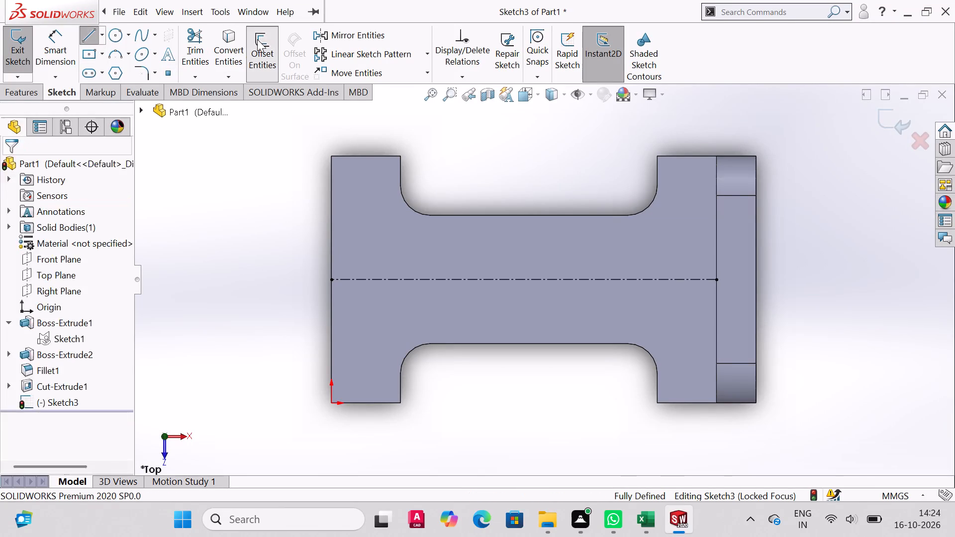
{"action": "left_click", "coordinate": [673, 279]}
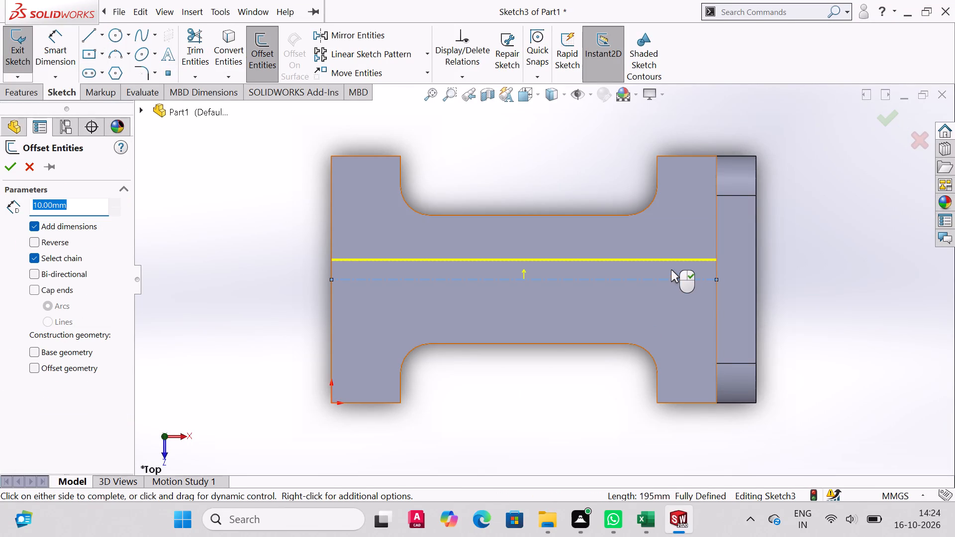
{"action": "key", "text": "7"}
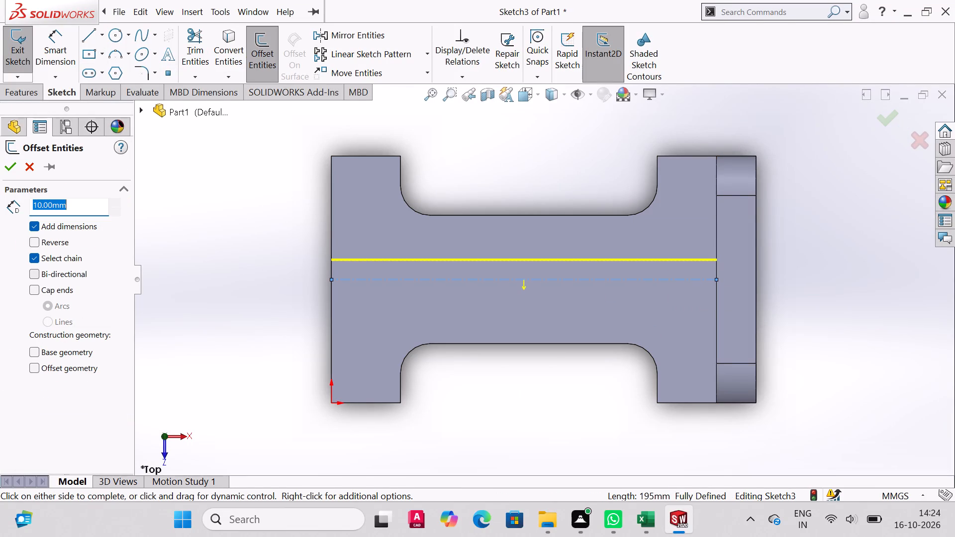
{"action": "key", "text": "period"}
{"action": "key", "text": "5"}
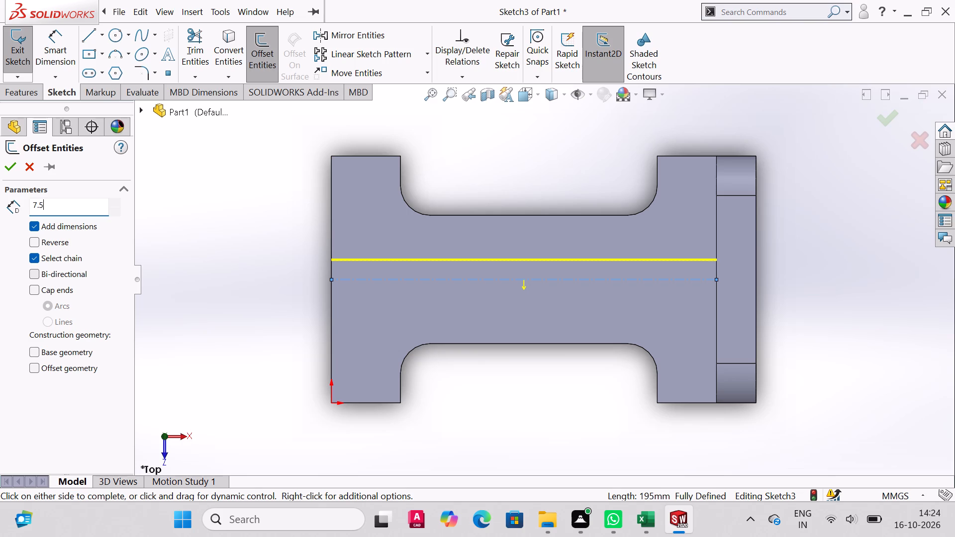
{"action": "left_click", "coordinate": [30, 275]}
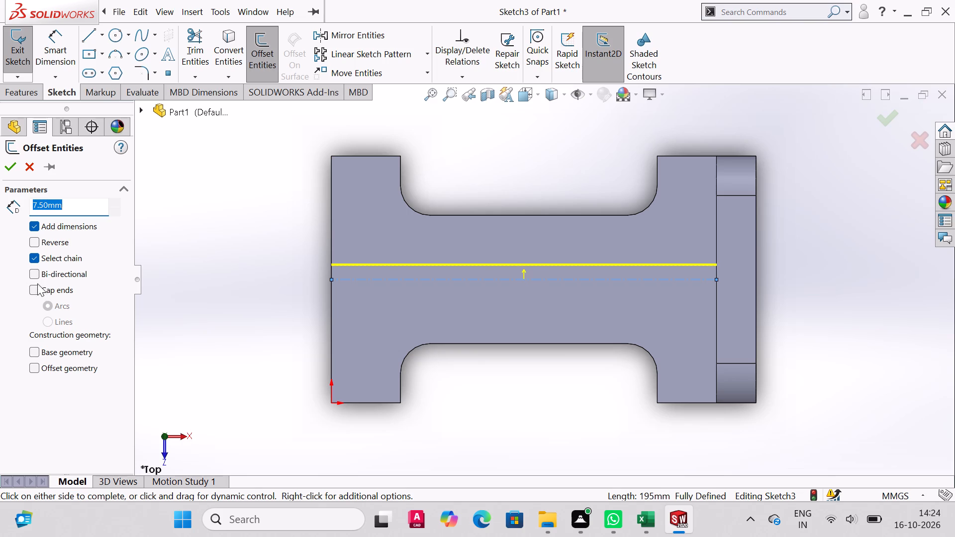
{"action": "left_click", "coordinate": [32, 271]}
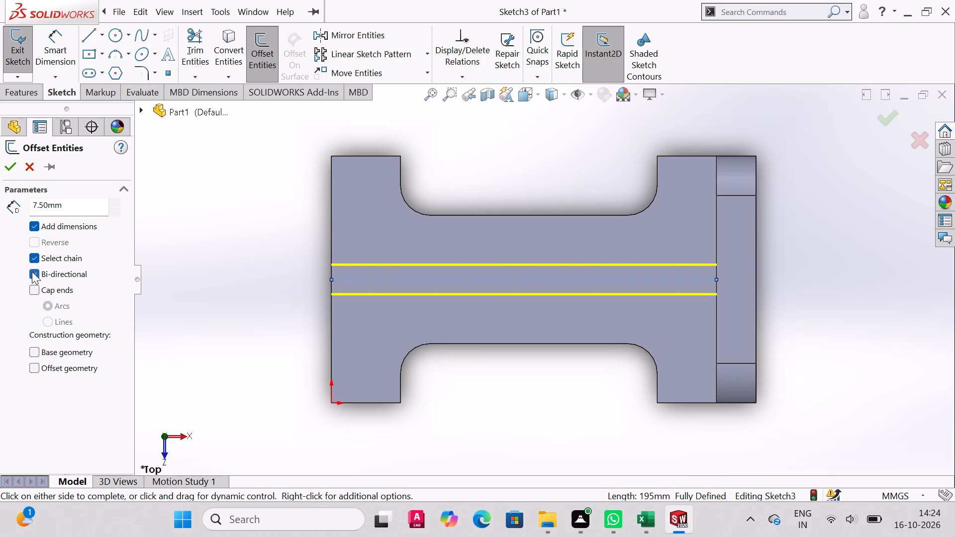
{"action": "left_click", "coordinate": [3, 163]}
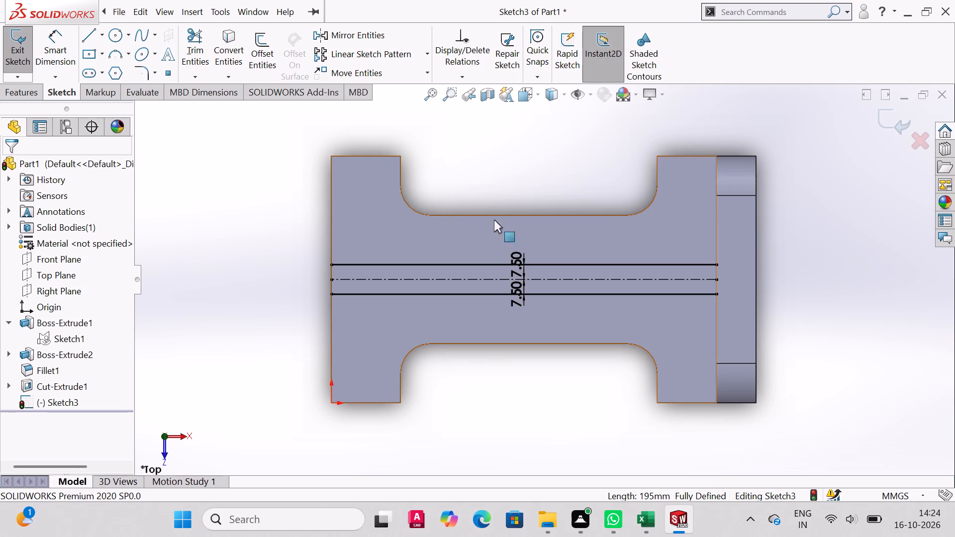
Sketch a perpendicular line joining the two offset lines, about 64 mm from the upright plate's inner edge.
{"action": "middle_click_drag", "start_coordinate": [551, 222], "coordinate": [567, 149]}
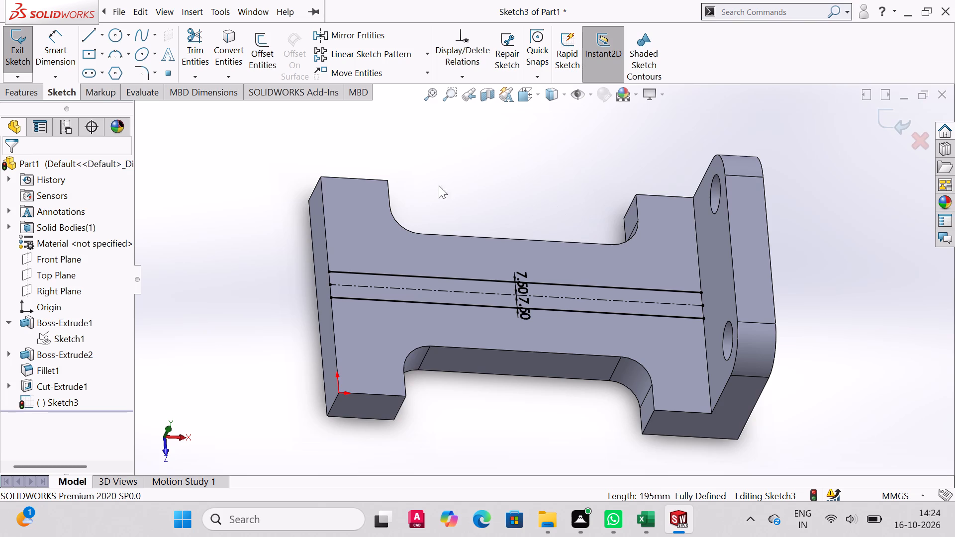
{"action": "left_click", "coordinate": [88, 35]}
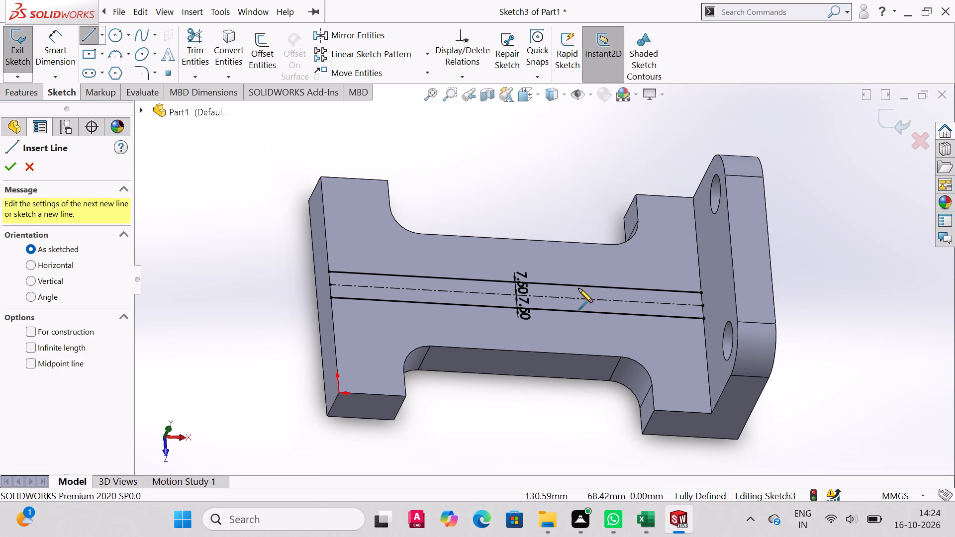
{"action": "left_click", "coordinate": [578, 287]}
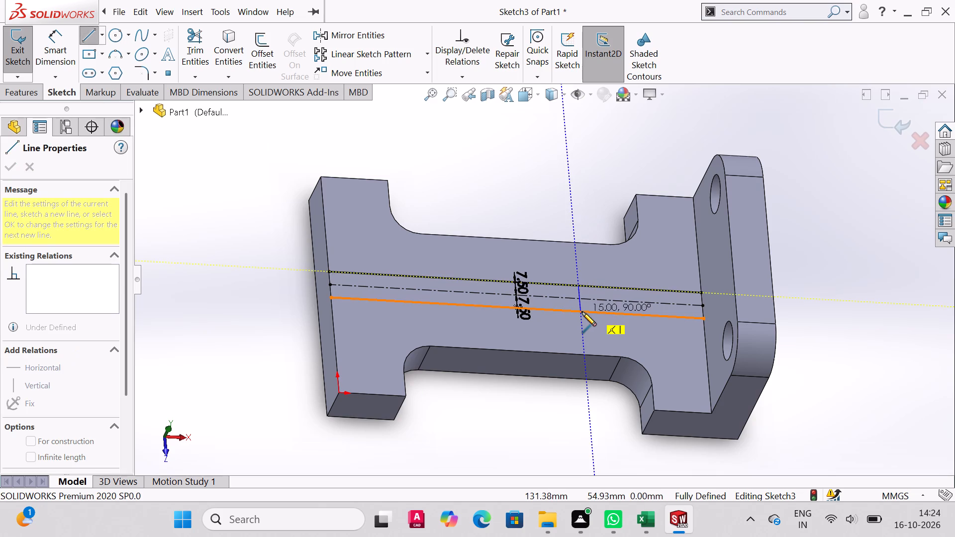
{"action": "left_click", "coordinate": [581, 312]}
{"action": "right_click", "coordinate": [581, 312]}
{"action": "left_click", "coordinate": [628, 316]}
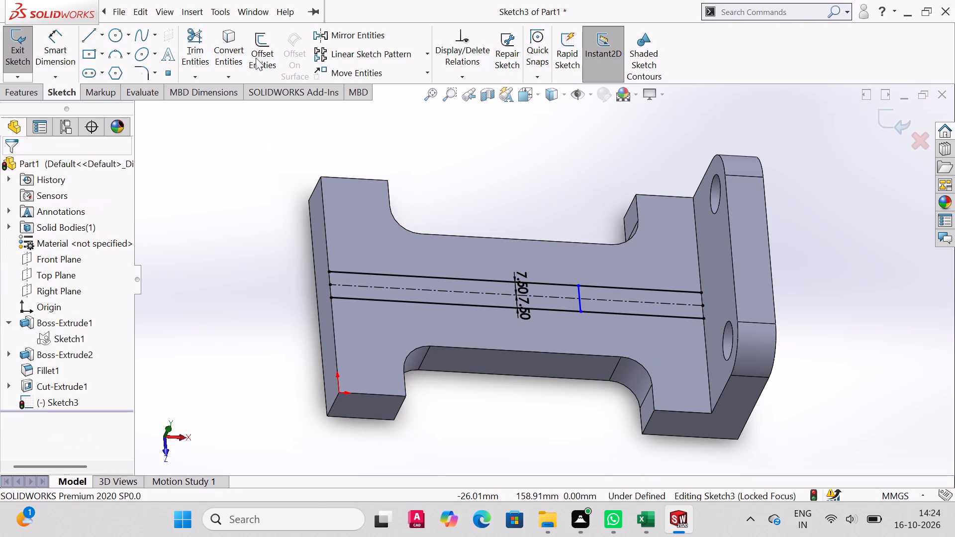
Trim both offset lines beyond the short cross line, keeping the portions next to the upright plate.
{"action": "left_click", "coordinate": [193, 37]}
{"action": "left_click_drag", "start_coordinate": [394, 262], "coordinate": [395, 276]}
{"action": "left_click_drag", "start_coordinate": [395, 326], "coordinate": [397, 298]}
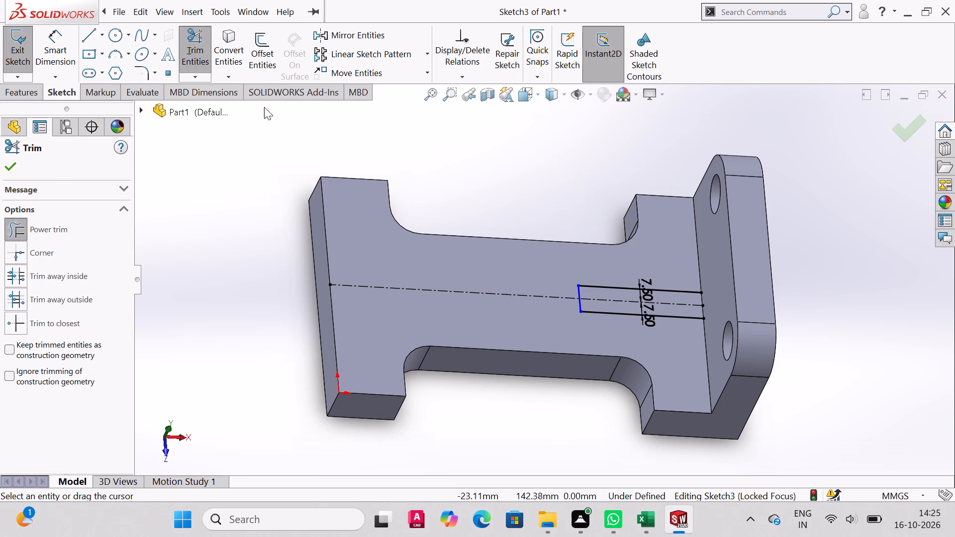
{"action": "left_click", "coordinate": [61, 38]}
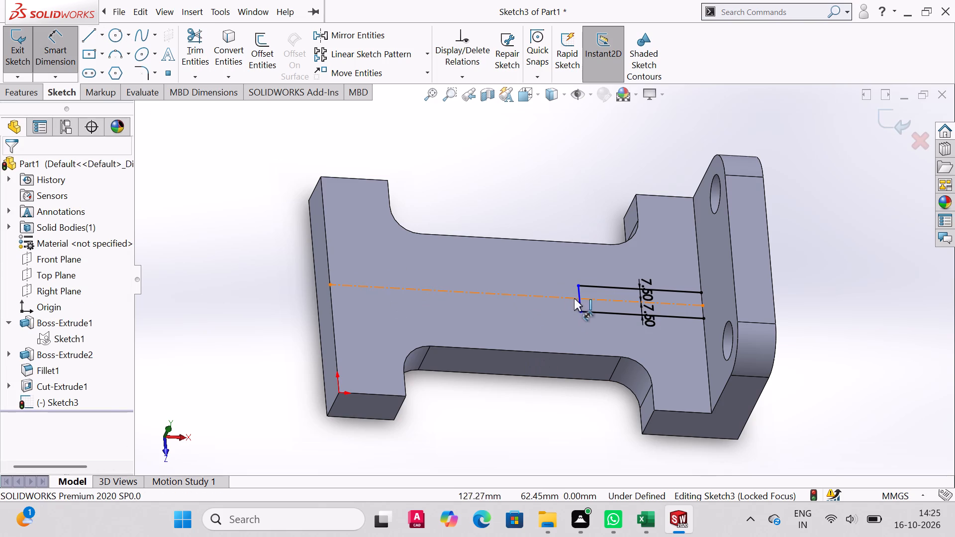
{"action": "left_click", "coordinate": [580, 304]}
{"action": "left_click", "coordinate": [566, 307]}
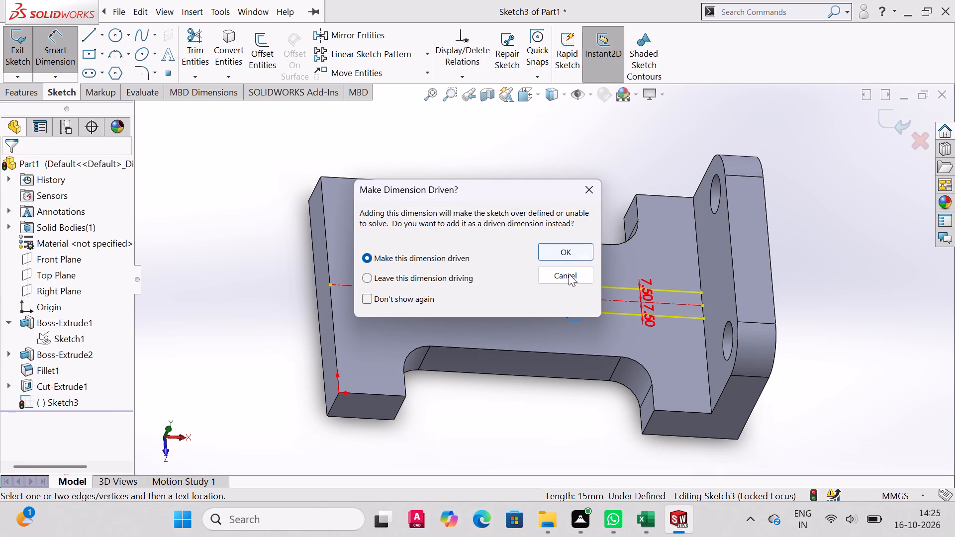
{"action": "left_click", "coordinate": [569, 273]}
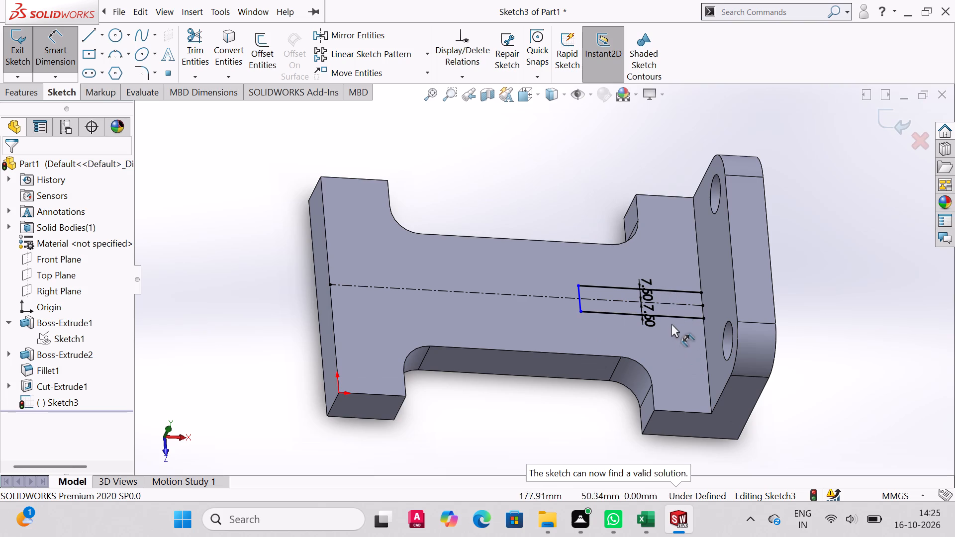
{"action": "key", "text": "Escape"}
Dimension the distance from the short cross line to the upright plate's inner edge as 40 mm.
{"action": "left_click", "coordinate": [579, 302]}
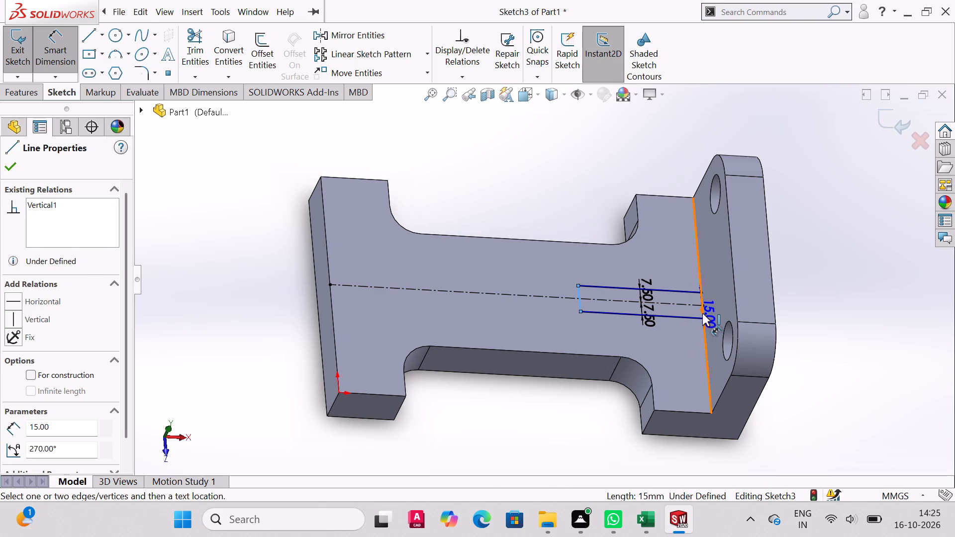
{"action": "left_click", "coordinate": [702, 313]}
{"action": "left_click", "coordinate": [691, 441]}
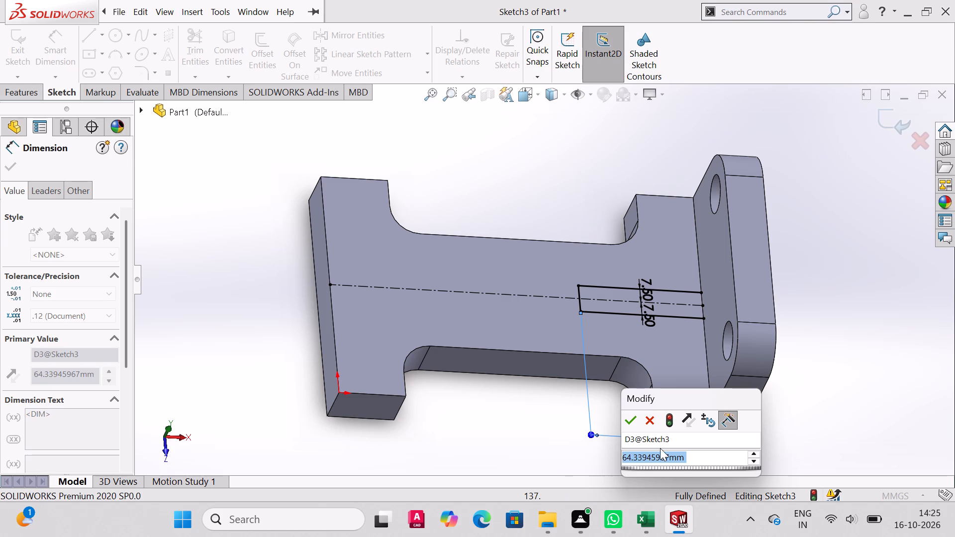
{"action": "type", "text": "40"}
{"action": "key", "text": "Return"}
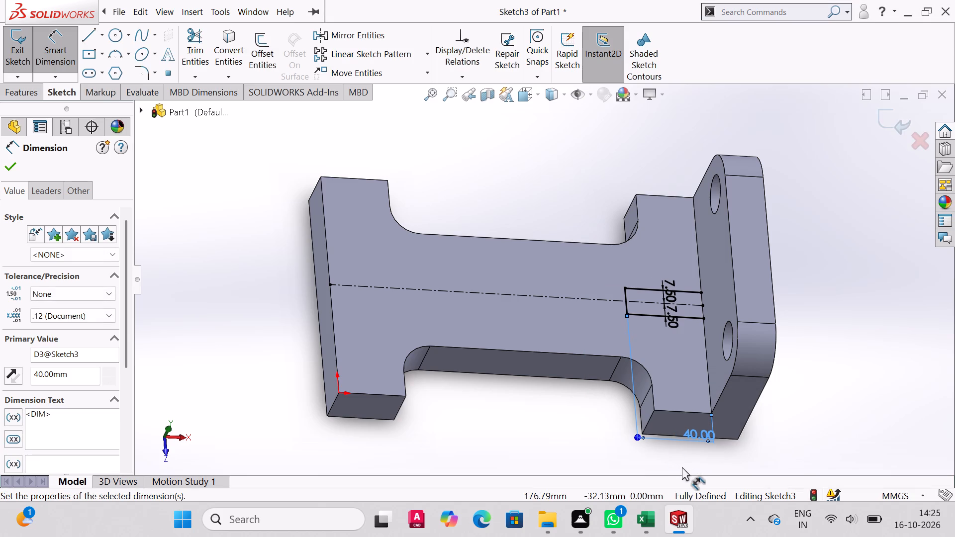
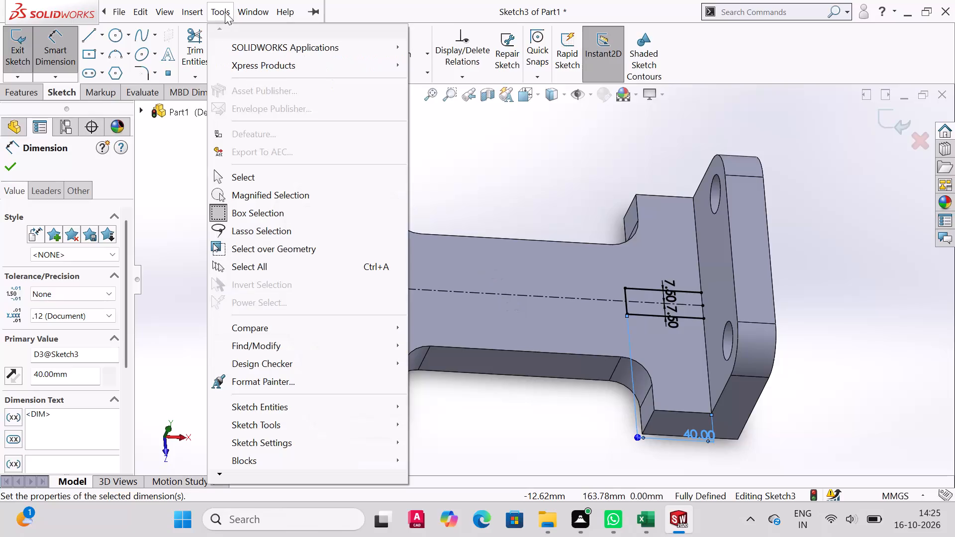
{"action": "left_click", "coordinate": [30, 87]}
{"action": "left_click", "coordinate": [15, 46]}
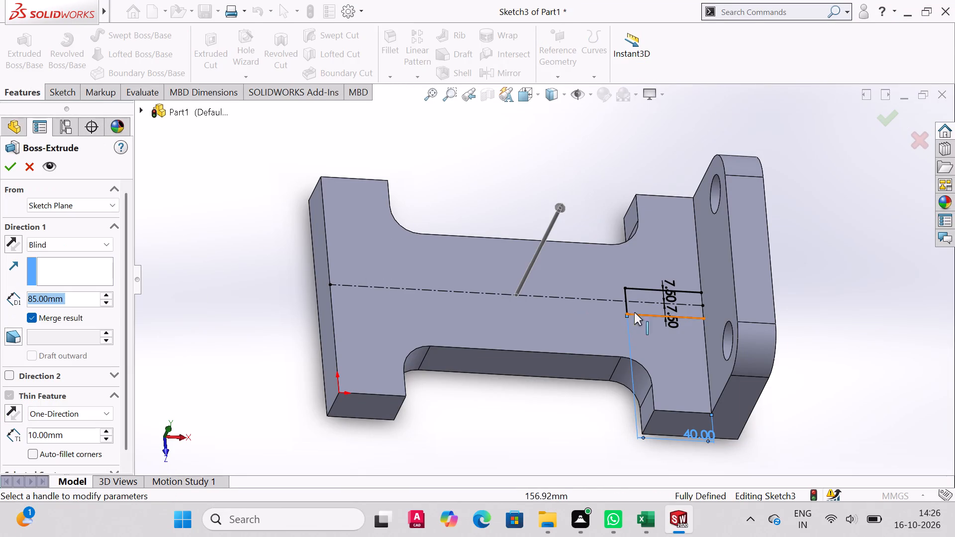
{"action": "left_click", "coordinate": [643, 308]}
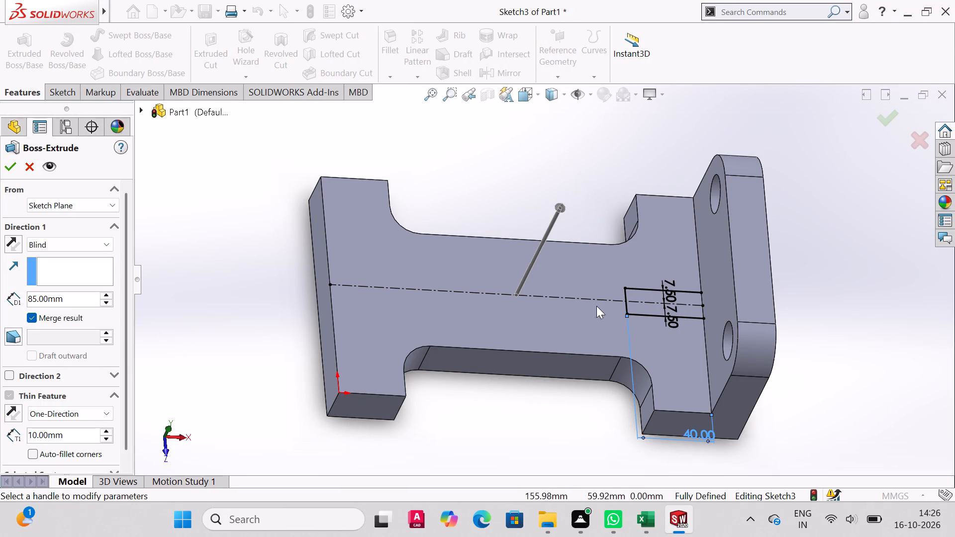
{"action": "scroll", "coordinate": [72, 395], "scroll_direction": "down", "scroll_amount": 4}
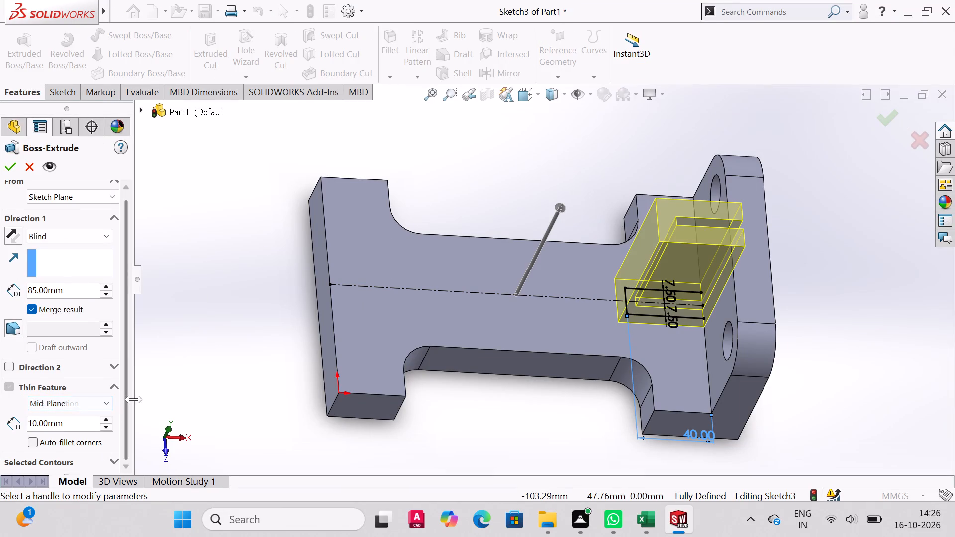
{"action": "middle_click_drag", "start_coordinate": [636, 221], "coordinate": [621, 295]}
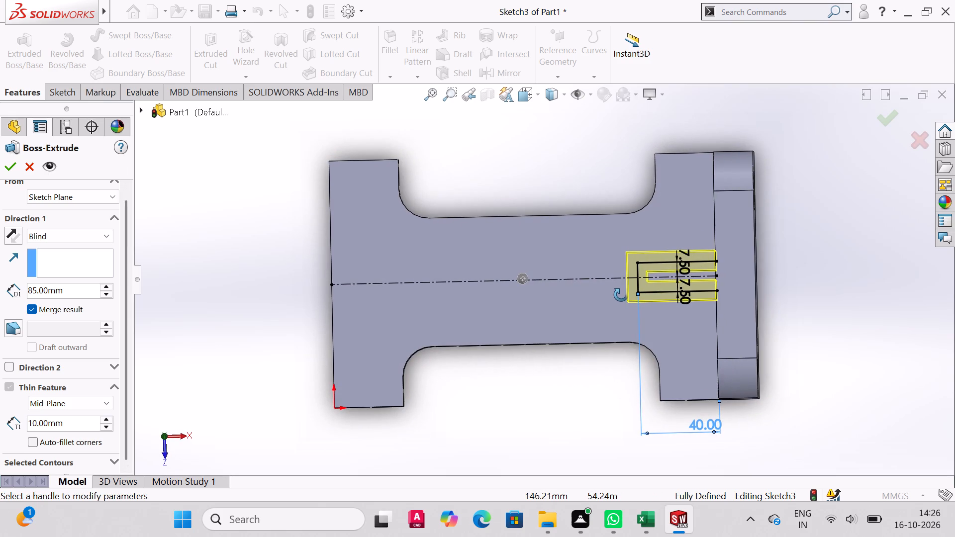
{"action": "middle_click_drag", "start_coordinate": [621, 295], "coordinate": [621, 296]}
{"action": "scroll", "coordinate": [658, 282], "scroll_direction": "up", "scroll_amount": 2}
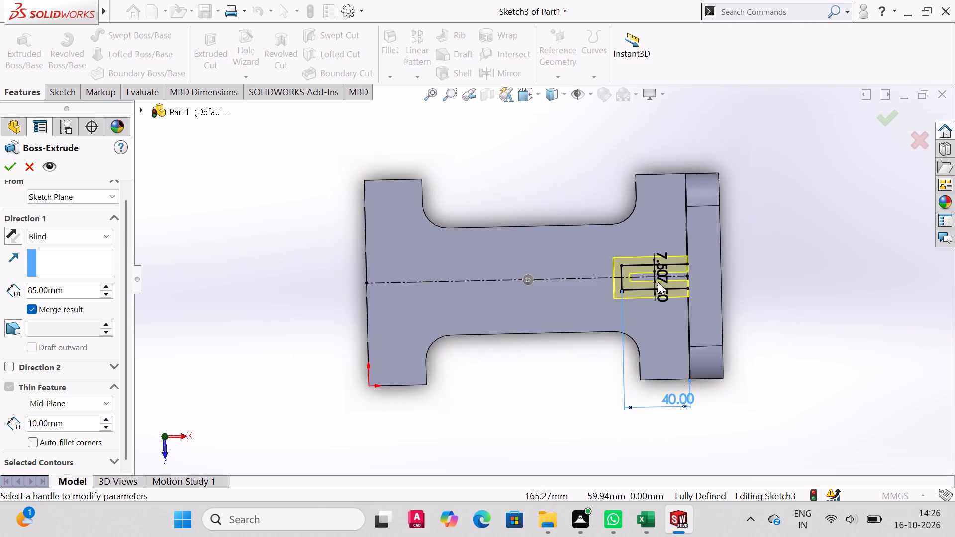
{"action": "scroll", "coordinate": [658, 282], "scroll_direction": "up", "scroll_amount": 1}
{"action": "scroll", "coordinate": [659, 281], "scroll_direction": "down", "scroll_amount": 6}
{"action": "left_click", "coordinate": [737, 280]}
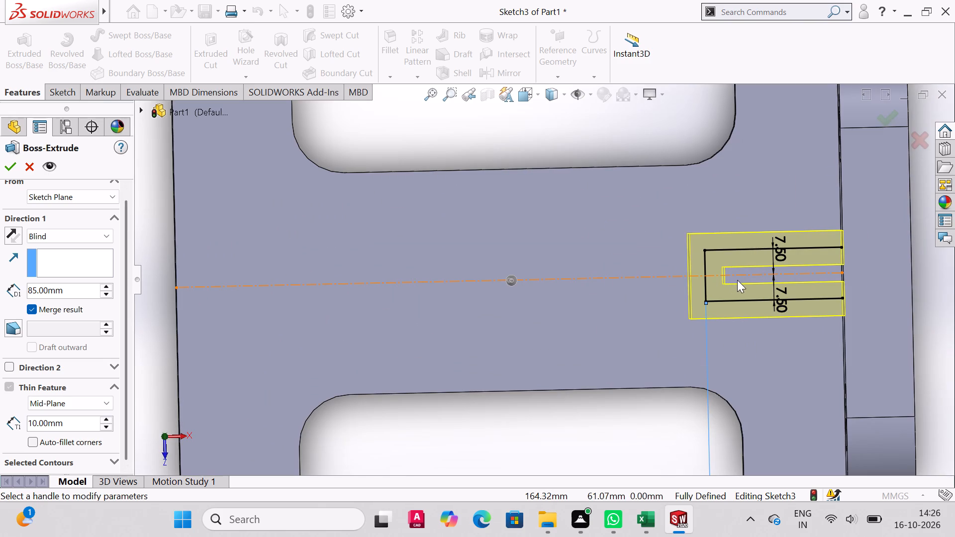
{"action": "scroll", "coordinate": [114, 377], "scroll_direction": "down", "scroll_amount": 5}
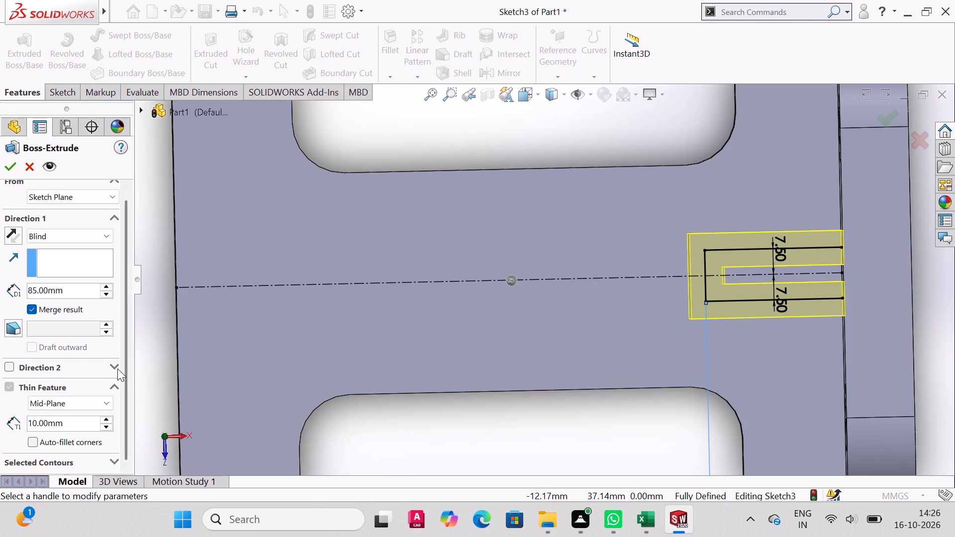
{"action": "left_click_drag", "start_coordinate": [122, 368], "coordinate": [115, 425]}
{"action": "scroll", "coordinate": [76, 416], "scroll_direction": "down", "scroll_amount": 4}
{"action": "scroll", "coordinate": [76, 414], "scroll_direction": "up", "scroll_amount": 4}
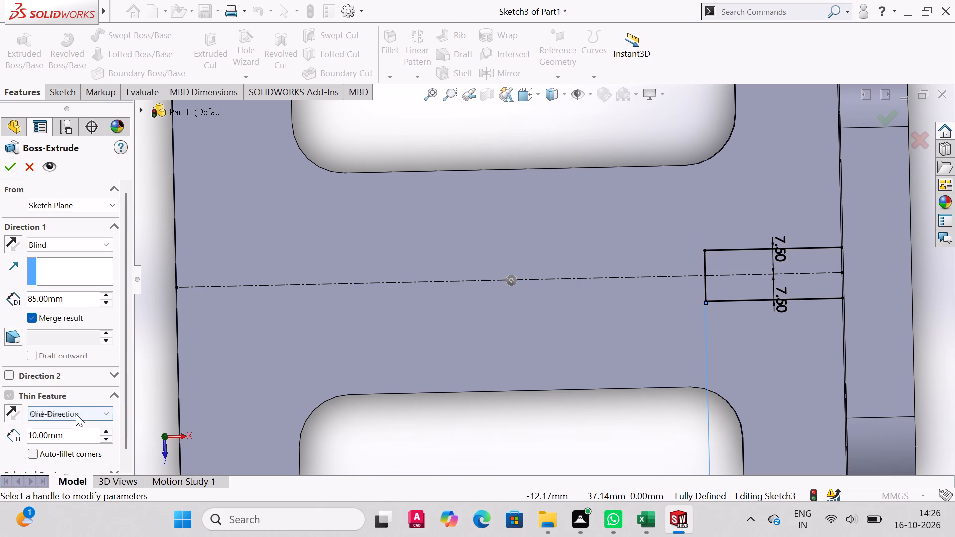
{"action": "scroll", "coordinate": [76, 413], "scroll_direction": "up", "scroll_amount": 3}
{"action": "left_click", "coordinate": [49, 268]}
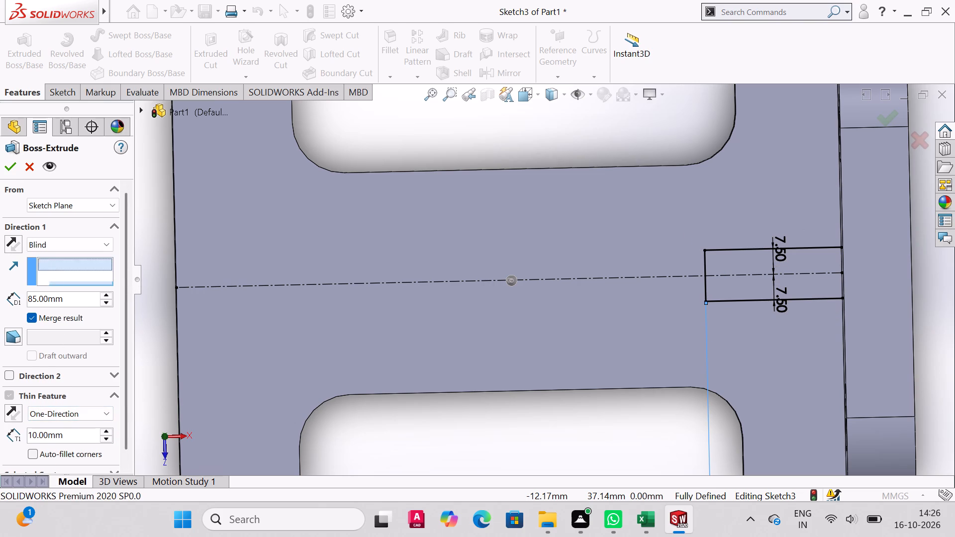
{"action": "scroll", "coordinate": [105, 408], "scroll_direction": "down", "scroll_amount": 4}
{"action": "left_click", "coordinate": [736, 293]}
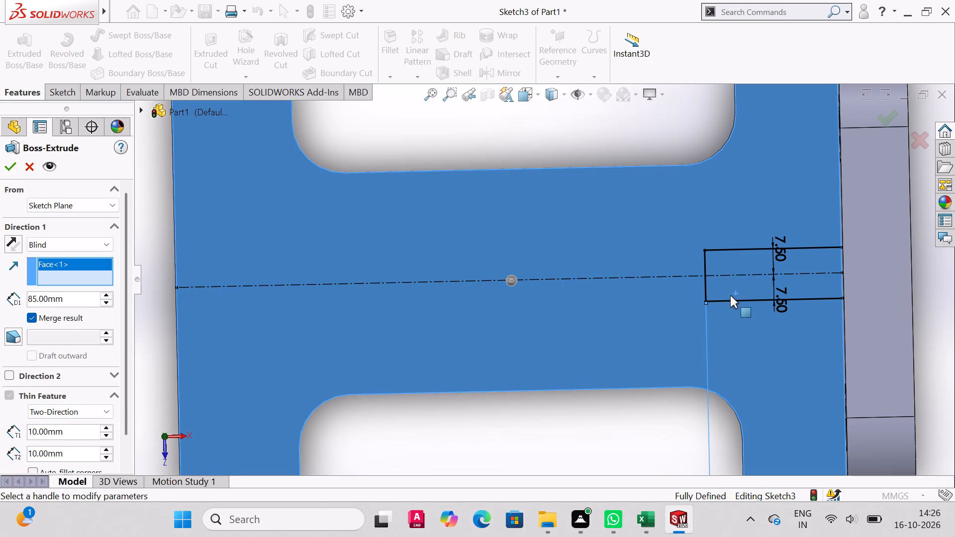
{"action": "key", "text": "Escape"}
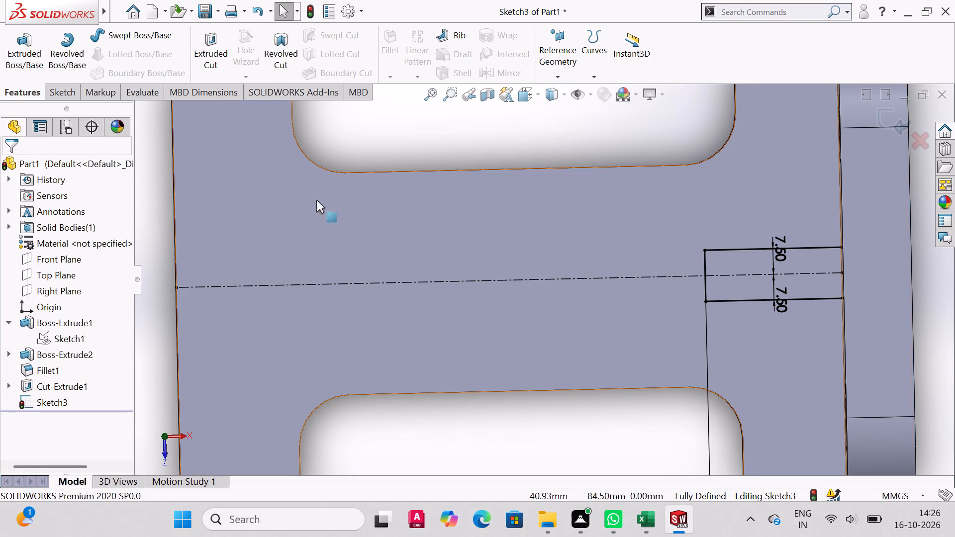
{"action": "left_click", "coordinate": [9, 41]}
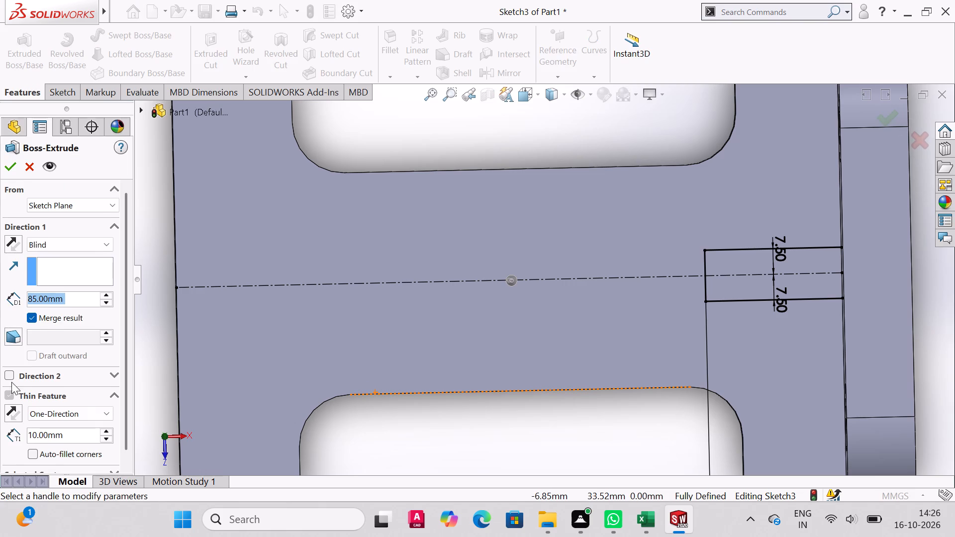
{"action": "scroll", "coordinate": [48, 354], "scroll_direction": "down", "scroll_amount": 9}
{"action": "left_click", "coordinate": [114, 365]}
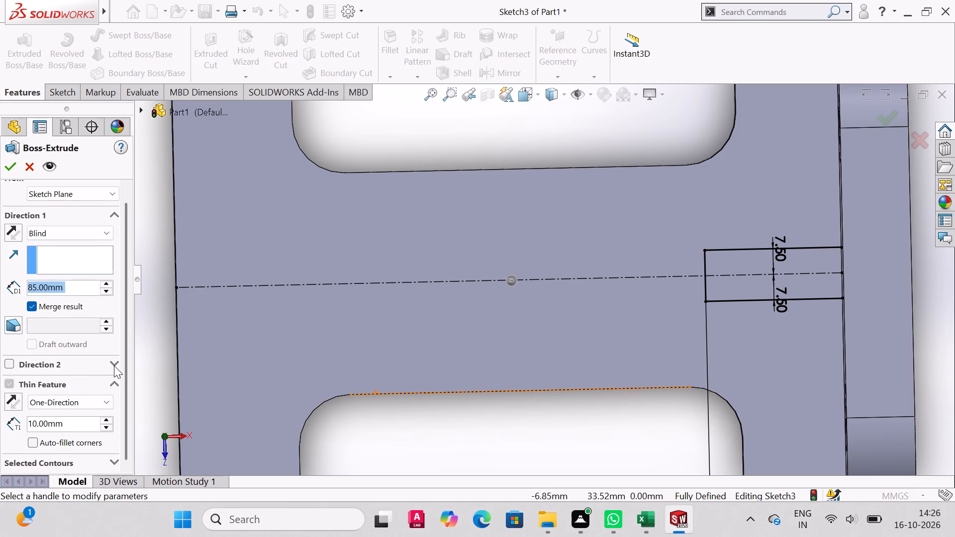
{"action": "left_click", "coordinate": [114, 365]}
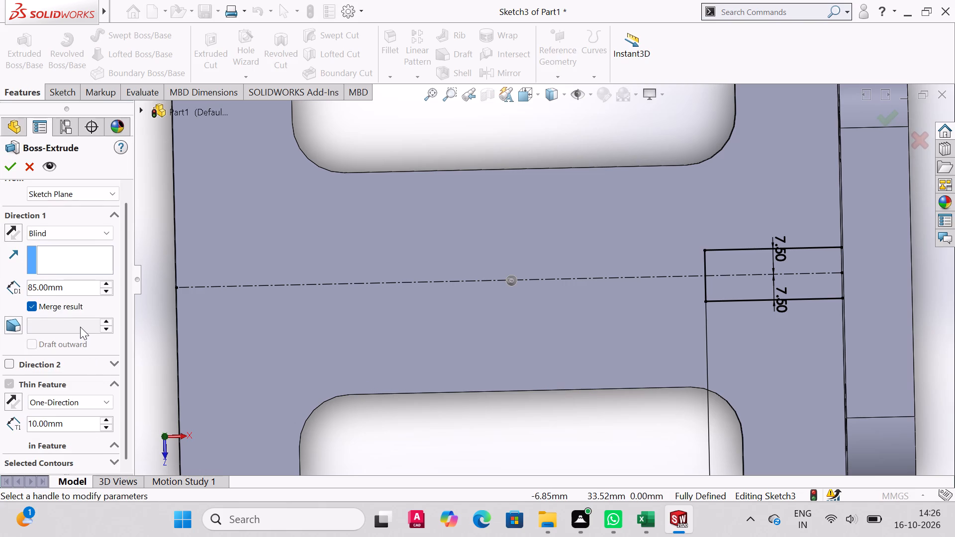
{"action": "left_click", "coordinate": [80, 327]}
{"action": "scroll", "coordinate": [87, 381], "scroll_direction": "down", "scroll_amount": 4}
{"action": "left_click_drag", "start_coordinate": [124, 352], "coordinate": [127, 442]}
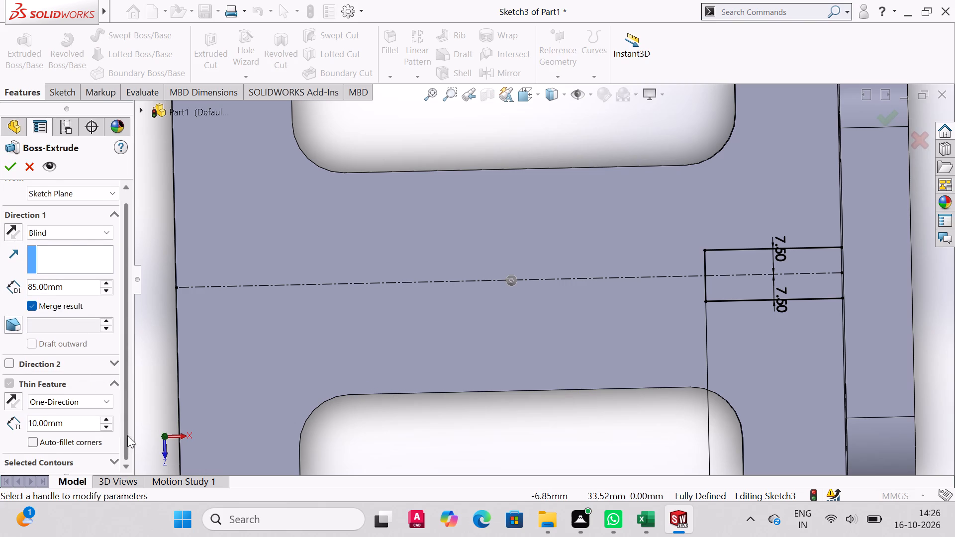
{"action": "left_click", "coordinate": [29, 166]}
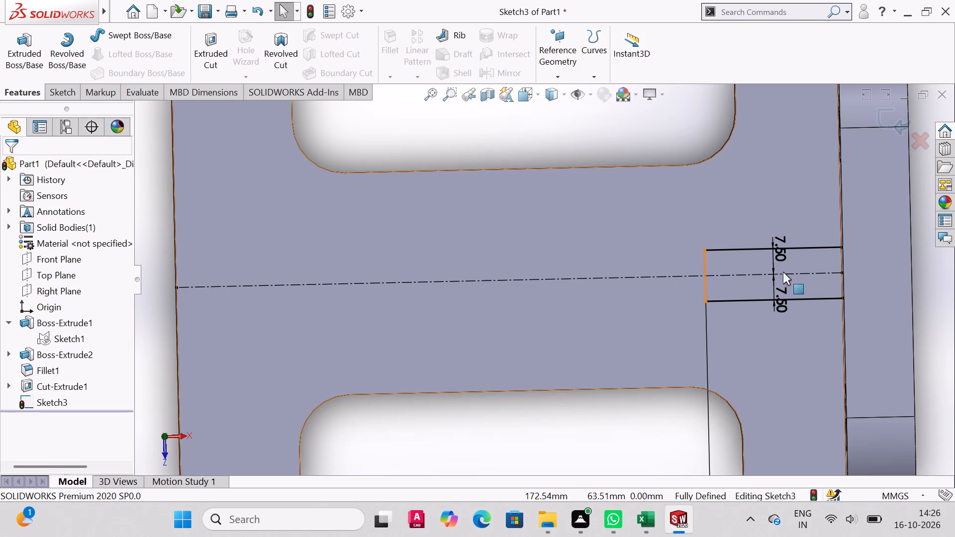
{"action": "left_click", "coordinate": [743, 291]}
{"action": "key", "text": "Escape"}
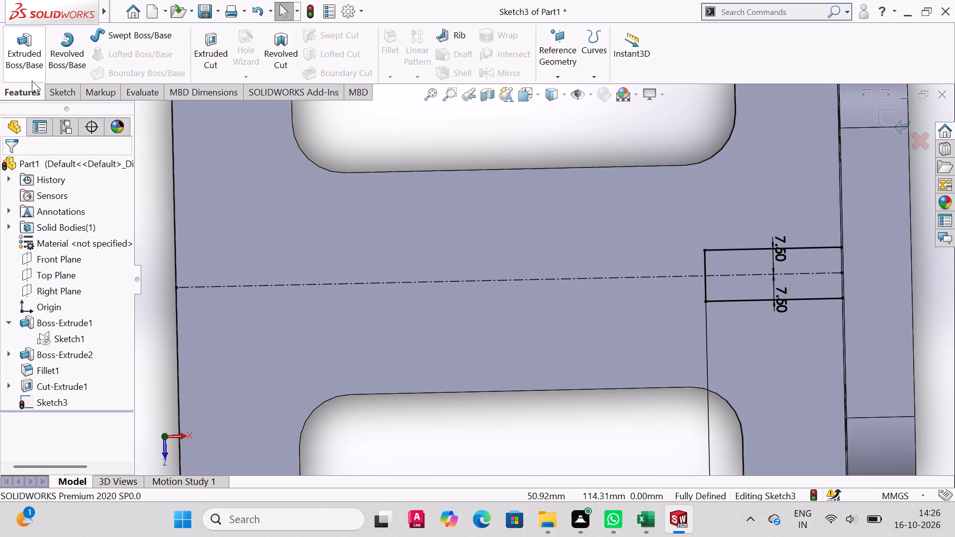
Close the rectangular profile with a 15 mm line along the upright plate's inner edge, joining the two offset lines' open ends.
{"action": "left_click", "coordinate": [63, 91]}
{"action": "left_click", "coordinate": [90, 35]}
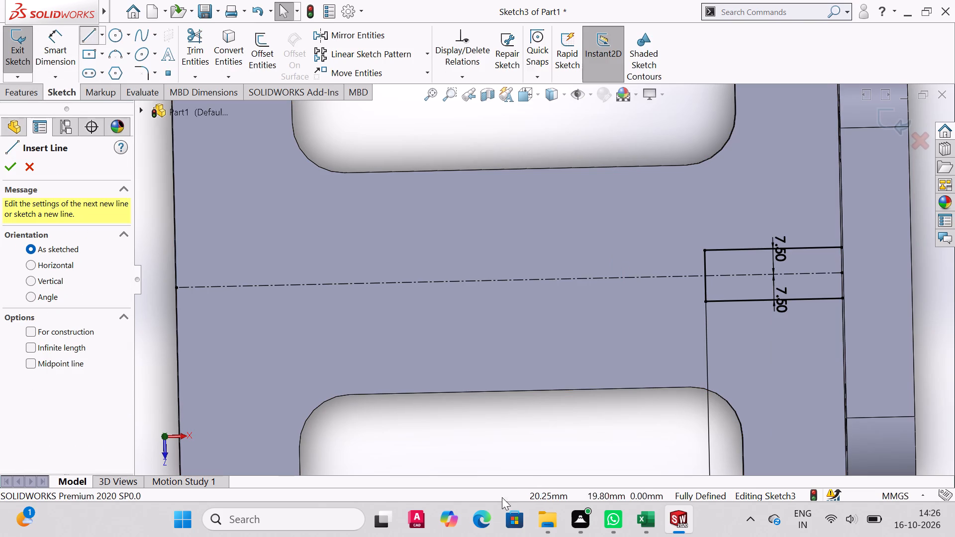
{"action": "left_click", "coordinate": [842, 249]}
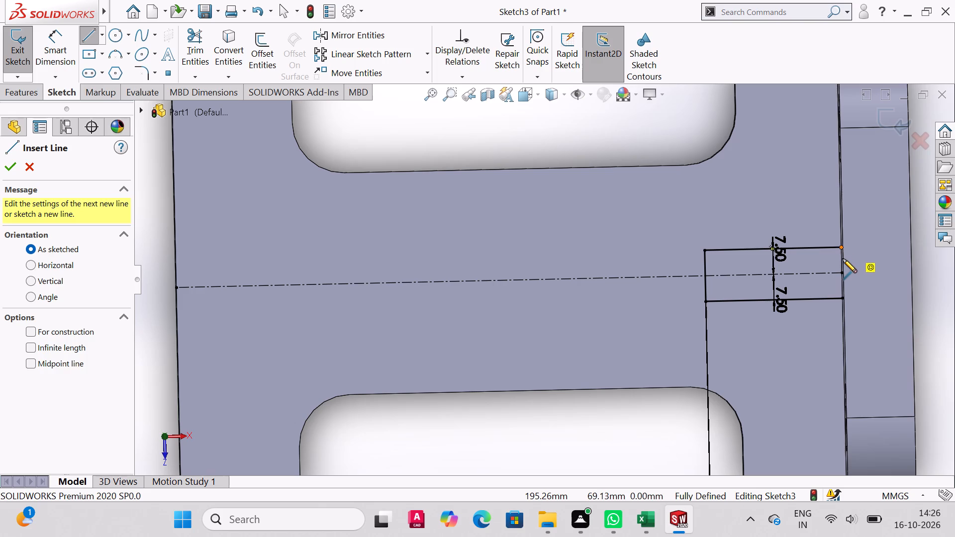
{"action": "left_click", "coordinate": [844, 298]}
{"action": "right_click", "coordinate": [843, 298]}
{"action": "left_click", "coordinate": [853, 310]}
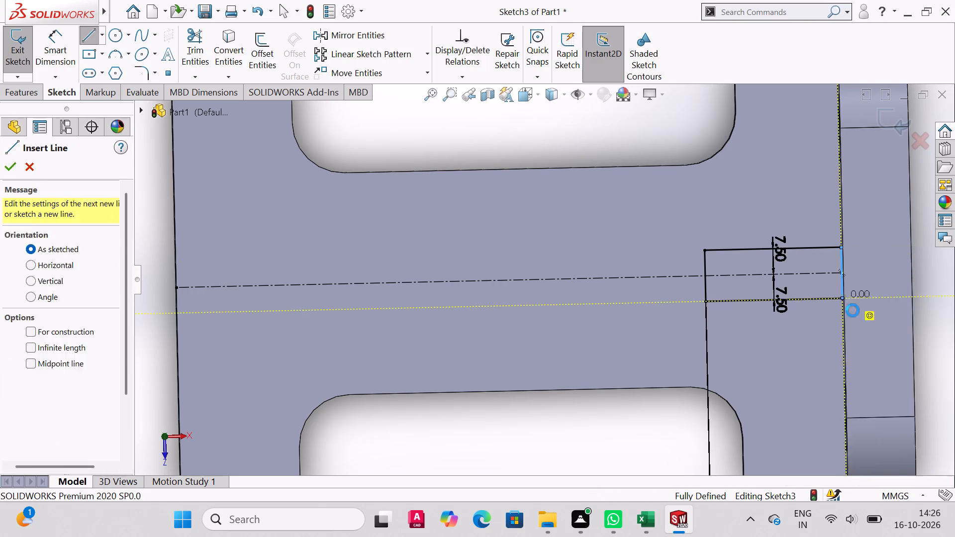
Extrude the closed rectangular profile upward from the base as a 40 mm blind boss merged with the part.
{"action": "left_click", "coordinate": [26, 100]}
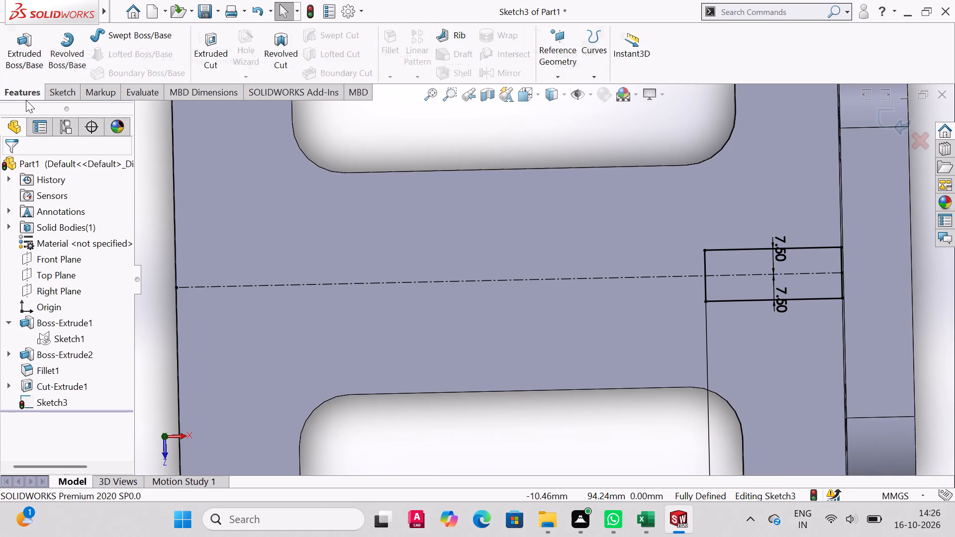
{"action": "left_click", "coordinate": [16, 37]}
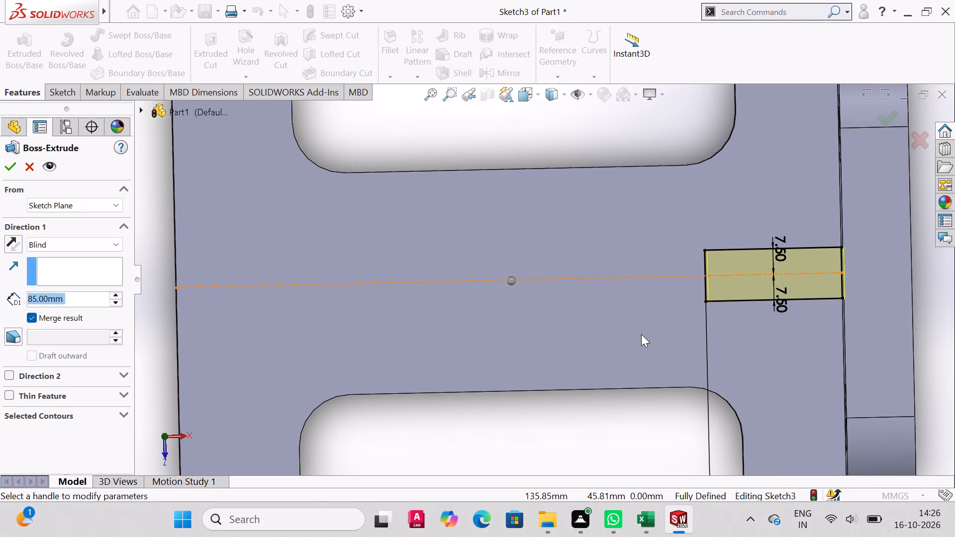
{"action": "middle_click_drag", "start_coordinate": [641, 334], "coordinate": [668, 295]}
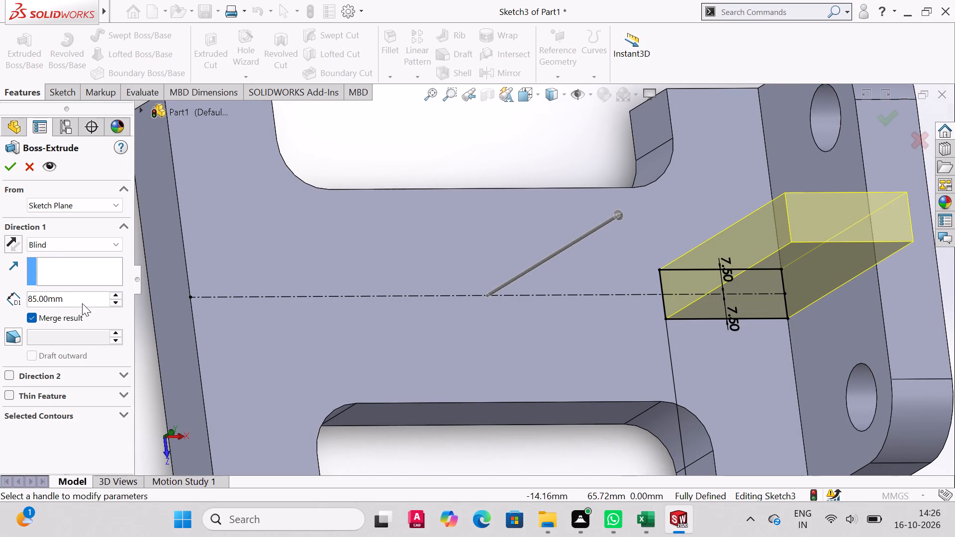
{"action": "left_click", "coordinate": [83, 299]}
{"action": "key", "text": "BackSpace"}
{"action": "key", "text": "BackSpace"}
{"action": "key", "text": "BackSpace"}
{"action": "key", "text": "BackSpace"}
{"action": "key", "text": "BackSpace"}
{"action": "key", "text": "BackSpace"}
{"action": "key", "text": "BackSpace"}
{"action": "key", "text": "BackSpace"}
{"action": "key", "text": "BackSpace"}
{"action": "key", "text": "BackSpace"}
{"action": "key", "text": "BackSpace"}
{"action": "key", "text": "BackSpace"}
{"action": "key", "text": "BackSpace"}
{"action": "key", "text": "BackSpace"}
{"action": "key", "text": "BackSpace"}
{"action": "key", "text": "BackSpace"}
{"action": "key", "text": "BackSpace"}
{"action": "key", "text": "BackSpace"}
{"action": "key", "text": "BackSpace"}
{"action": "key", "text": "BackSpace"}
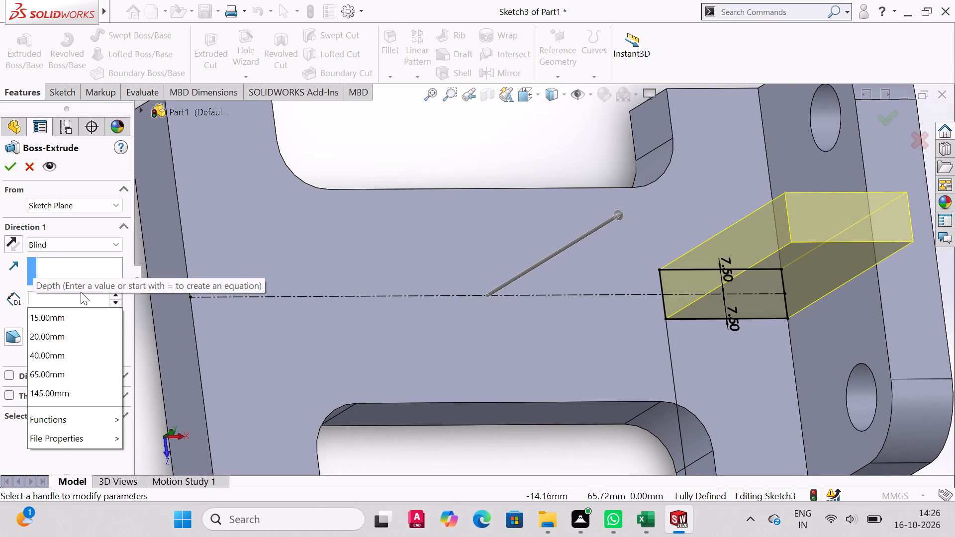
{"action": "key", "text": "4"}
{"action": "key", "text": "0"}
{"action": "key", "text": "Return"}
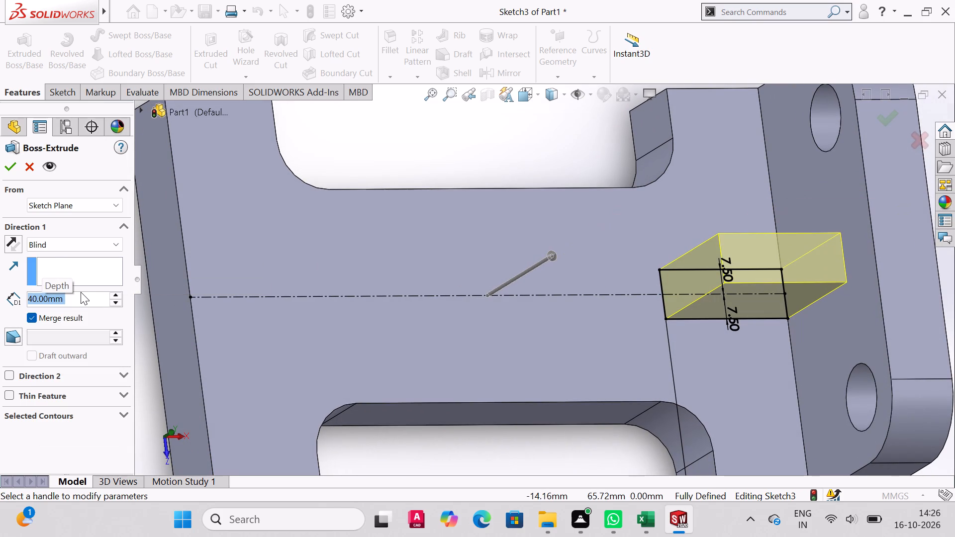
{"action": "left_click", "coordinate": [2, 170]}
Start a line sketch on the base's end face opposite the upright plate.
{"action": "middle_click_drag", "start_coordinate": [533, 348], "coordinate": [526, 341]}
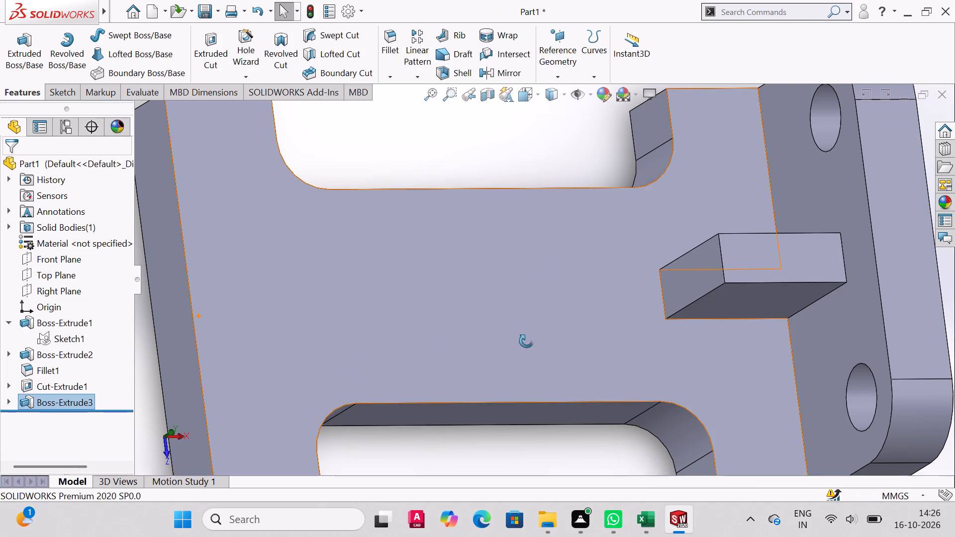
{"action": "middle_click_drag", "start_coordinate": [526, 341], "coordinate": [529, 336]}
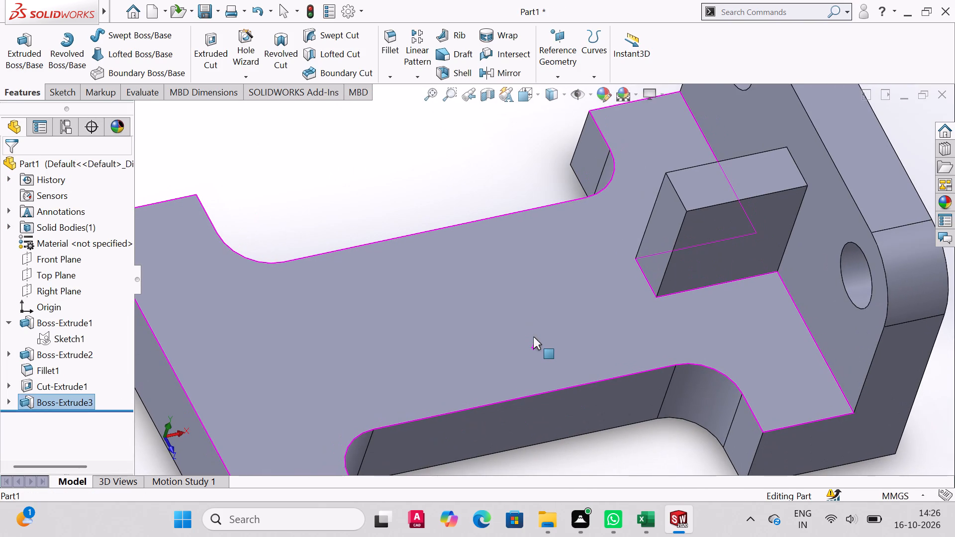
{"action": "key", "text": "ctrl+7"}
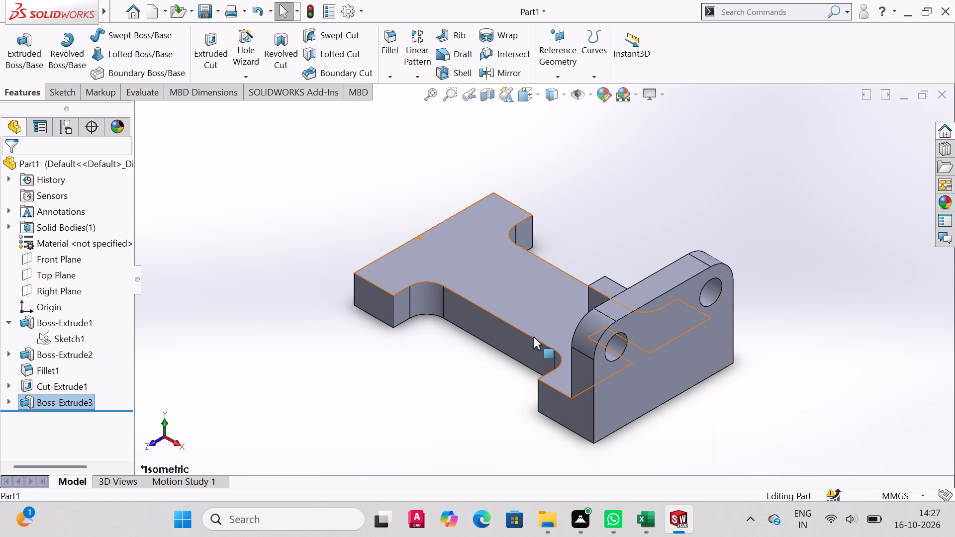
{"action": "key", "text": "ctrl+1"}
{"action": "key", "text": "ctrl+2"}
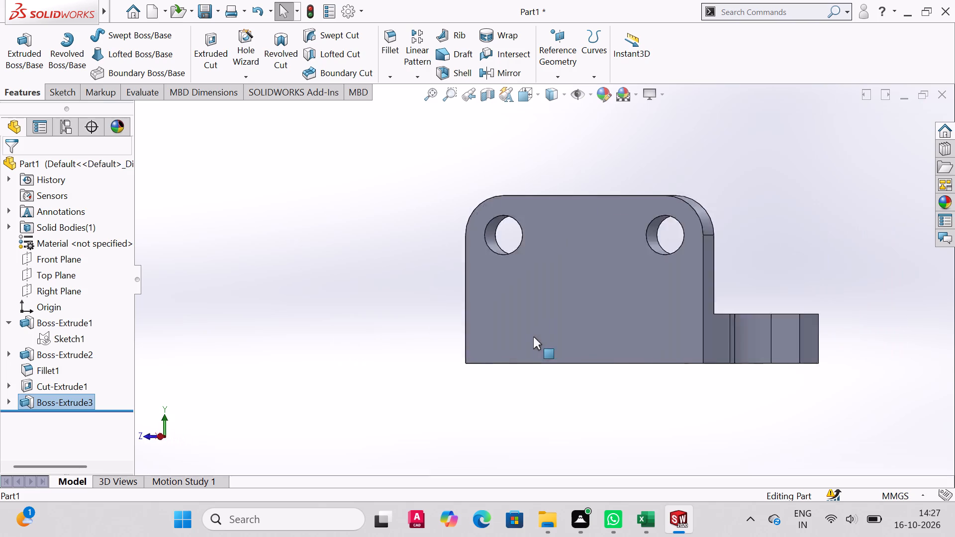
{"action": "key", "text": "ctrl+3"}
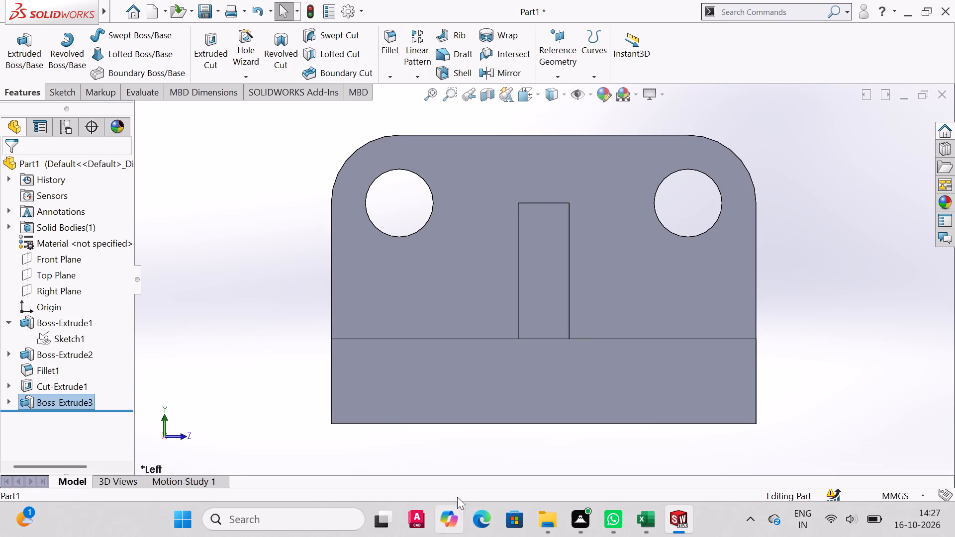
{"action": "left_click", "coordinate": [492, 417]}
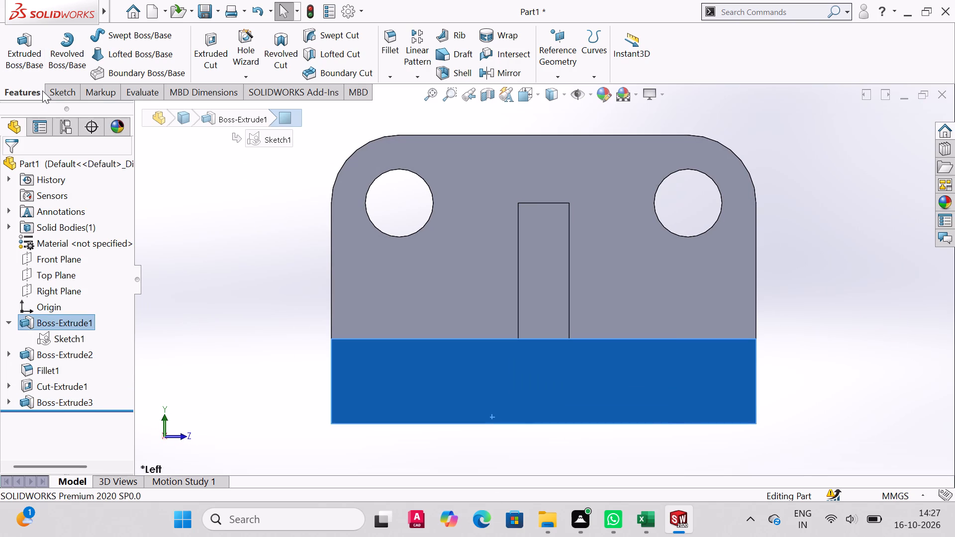
{"action": "left_click", "coordinate": [42, 90]}
{"action": "left_click", "coordinate": [52, 90]}
{"action": "left_click", "coordinate": [91, 33]}
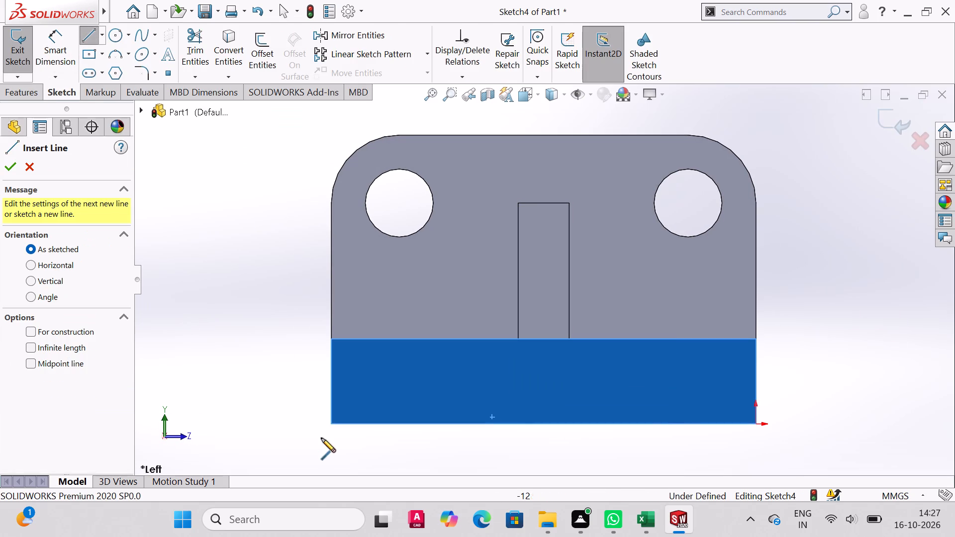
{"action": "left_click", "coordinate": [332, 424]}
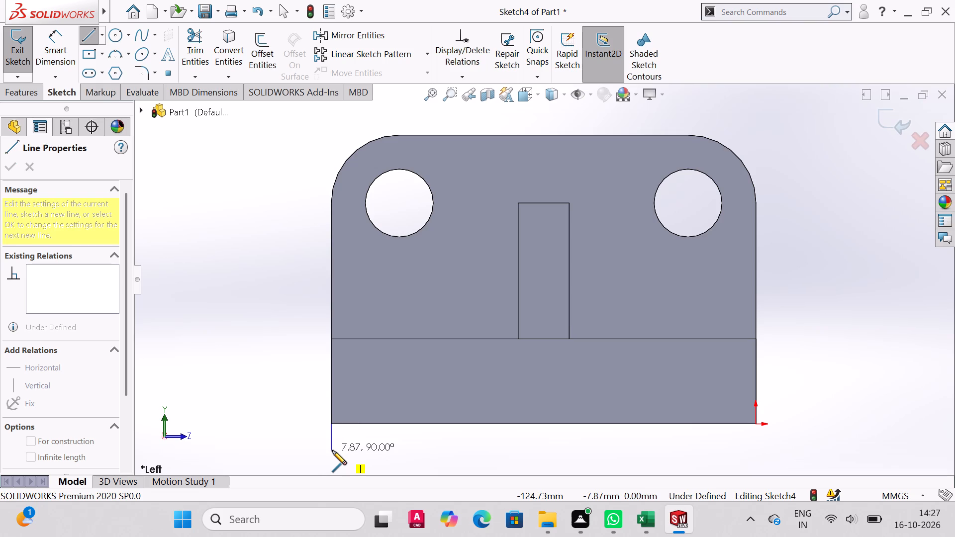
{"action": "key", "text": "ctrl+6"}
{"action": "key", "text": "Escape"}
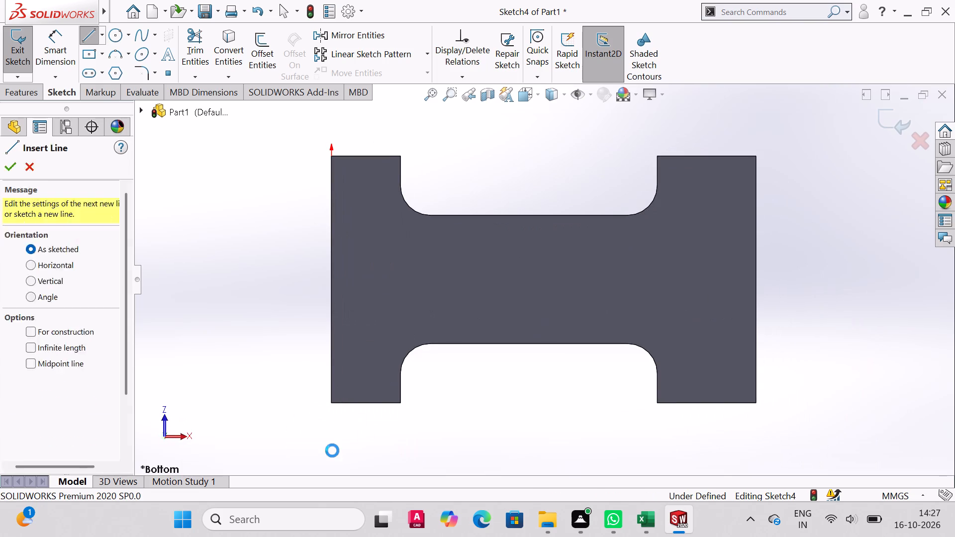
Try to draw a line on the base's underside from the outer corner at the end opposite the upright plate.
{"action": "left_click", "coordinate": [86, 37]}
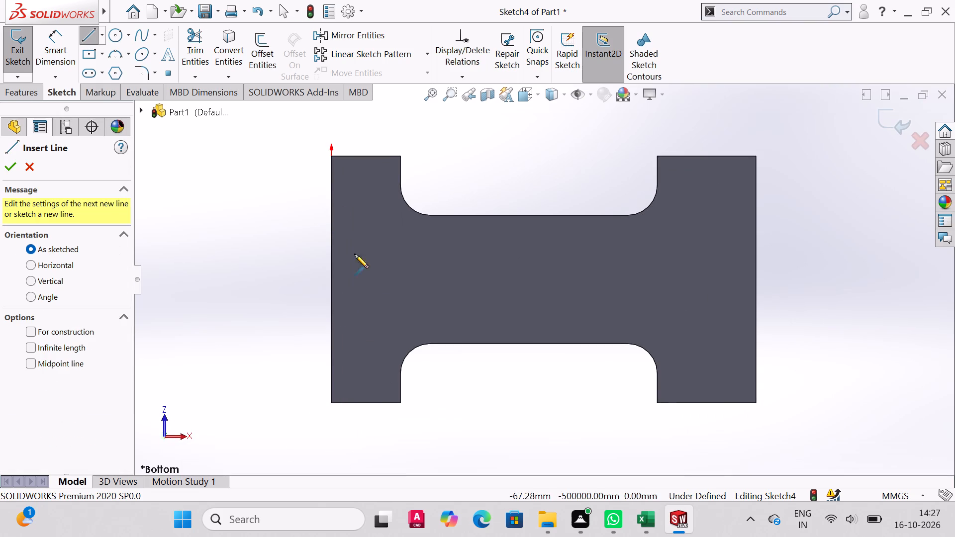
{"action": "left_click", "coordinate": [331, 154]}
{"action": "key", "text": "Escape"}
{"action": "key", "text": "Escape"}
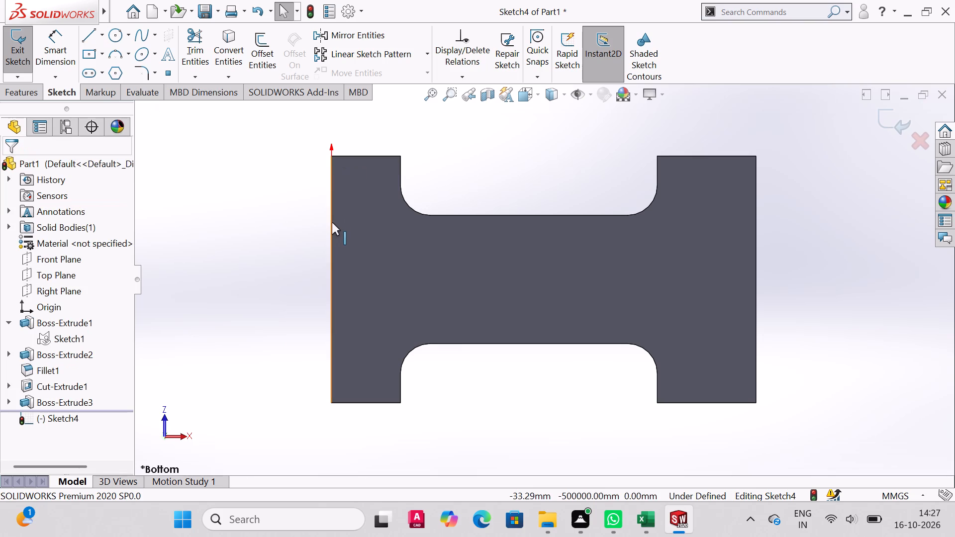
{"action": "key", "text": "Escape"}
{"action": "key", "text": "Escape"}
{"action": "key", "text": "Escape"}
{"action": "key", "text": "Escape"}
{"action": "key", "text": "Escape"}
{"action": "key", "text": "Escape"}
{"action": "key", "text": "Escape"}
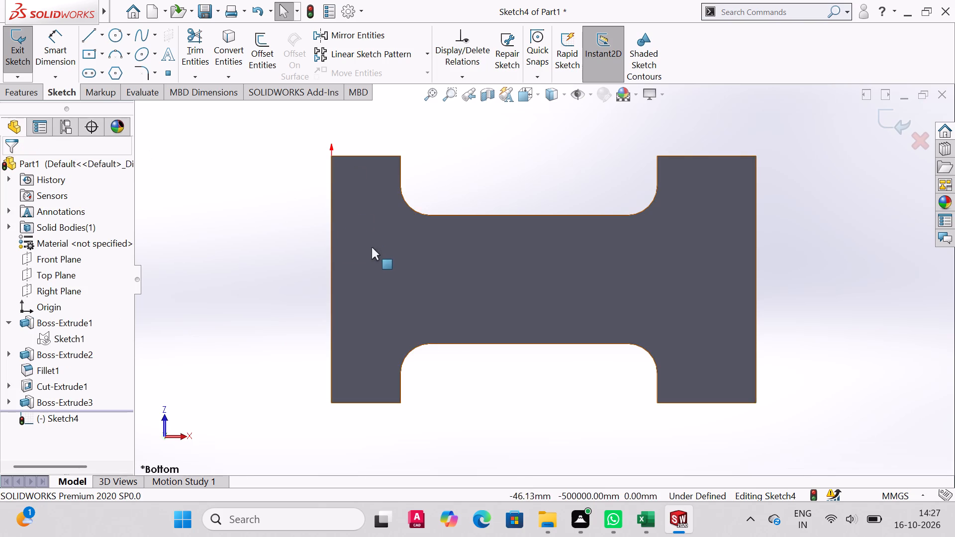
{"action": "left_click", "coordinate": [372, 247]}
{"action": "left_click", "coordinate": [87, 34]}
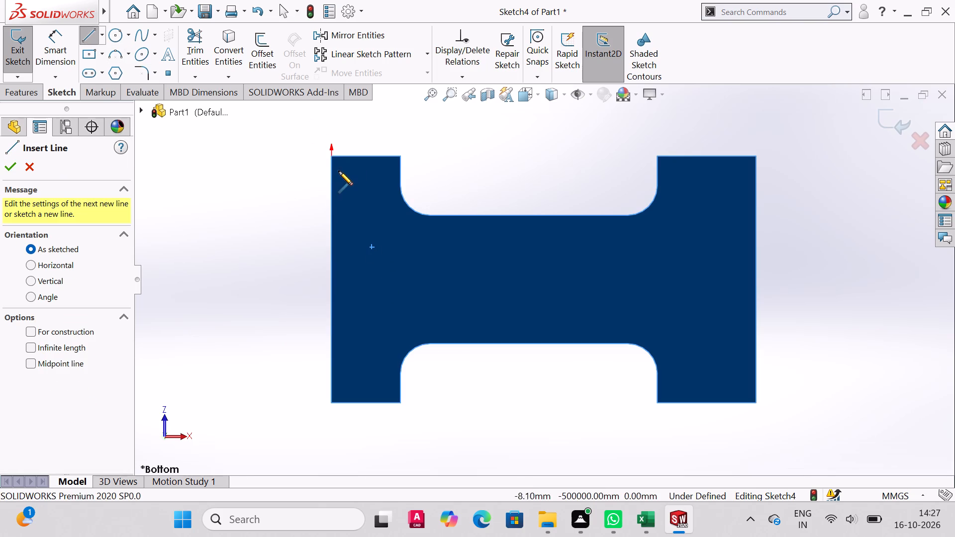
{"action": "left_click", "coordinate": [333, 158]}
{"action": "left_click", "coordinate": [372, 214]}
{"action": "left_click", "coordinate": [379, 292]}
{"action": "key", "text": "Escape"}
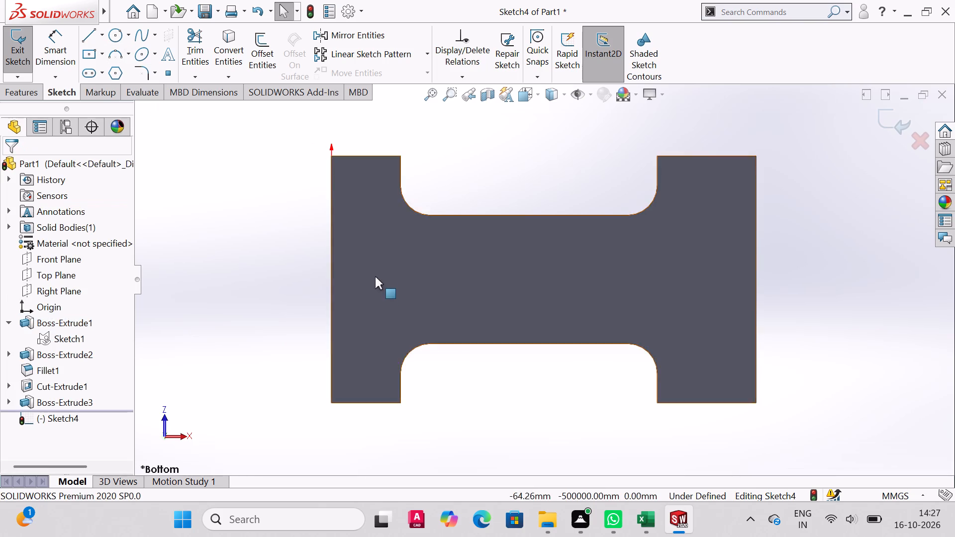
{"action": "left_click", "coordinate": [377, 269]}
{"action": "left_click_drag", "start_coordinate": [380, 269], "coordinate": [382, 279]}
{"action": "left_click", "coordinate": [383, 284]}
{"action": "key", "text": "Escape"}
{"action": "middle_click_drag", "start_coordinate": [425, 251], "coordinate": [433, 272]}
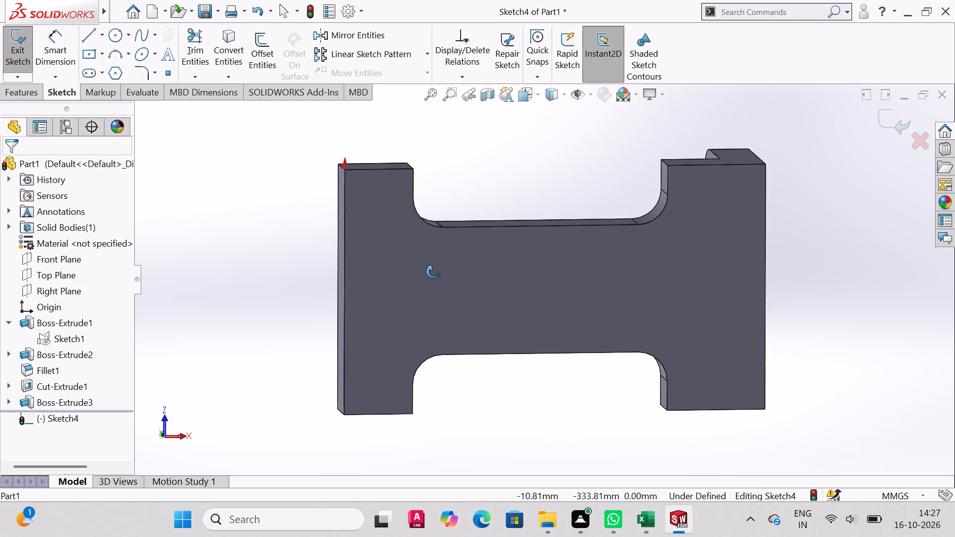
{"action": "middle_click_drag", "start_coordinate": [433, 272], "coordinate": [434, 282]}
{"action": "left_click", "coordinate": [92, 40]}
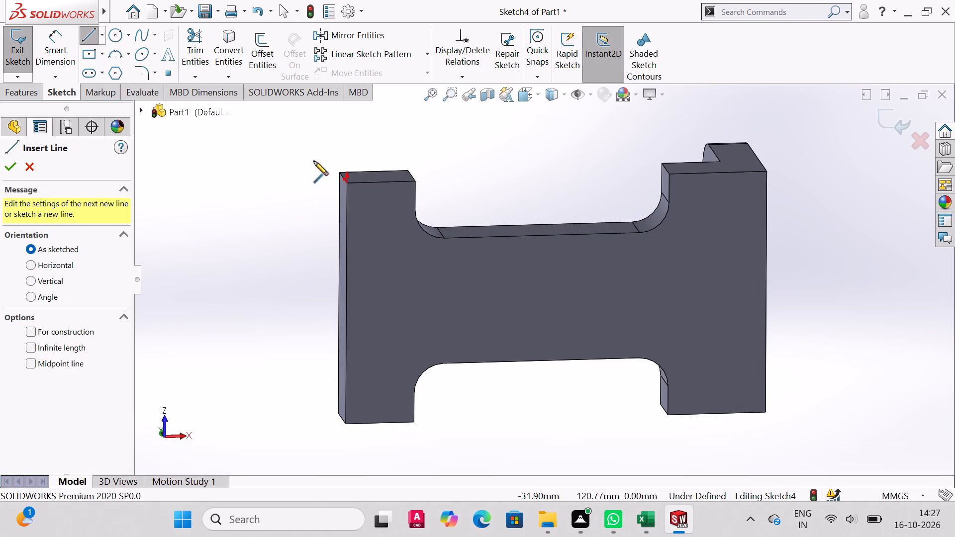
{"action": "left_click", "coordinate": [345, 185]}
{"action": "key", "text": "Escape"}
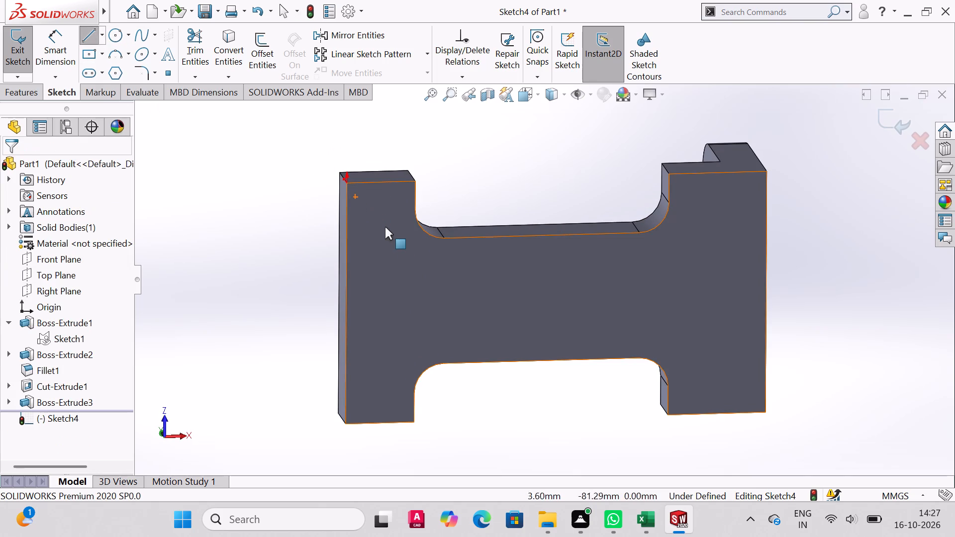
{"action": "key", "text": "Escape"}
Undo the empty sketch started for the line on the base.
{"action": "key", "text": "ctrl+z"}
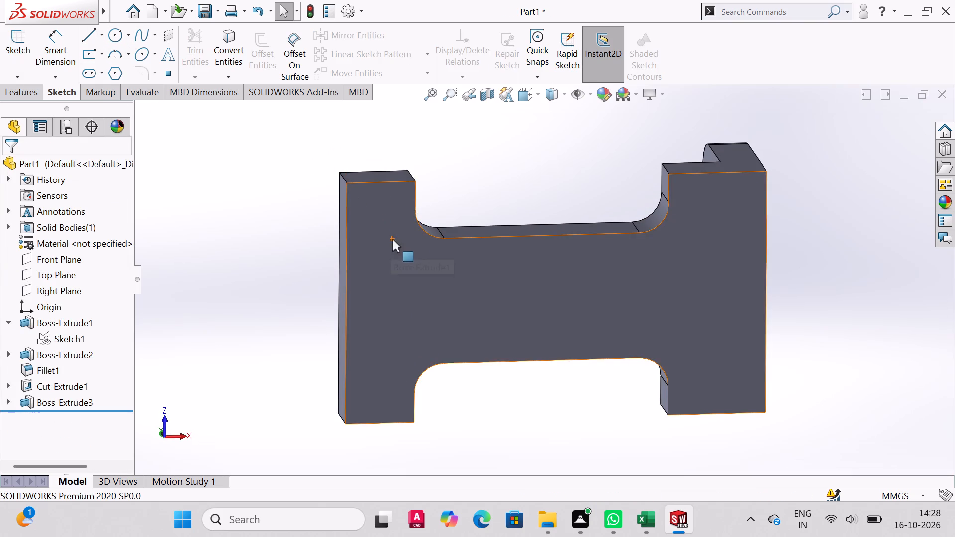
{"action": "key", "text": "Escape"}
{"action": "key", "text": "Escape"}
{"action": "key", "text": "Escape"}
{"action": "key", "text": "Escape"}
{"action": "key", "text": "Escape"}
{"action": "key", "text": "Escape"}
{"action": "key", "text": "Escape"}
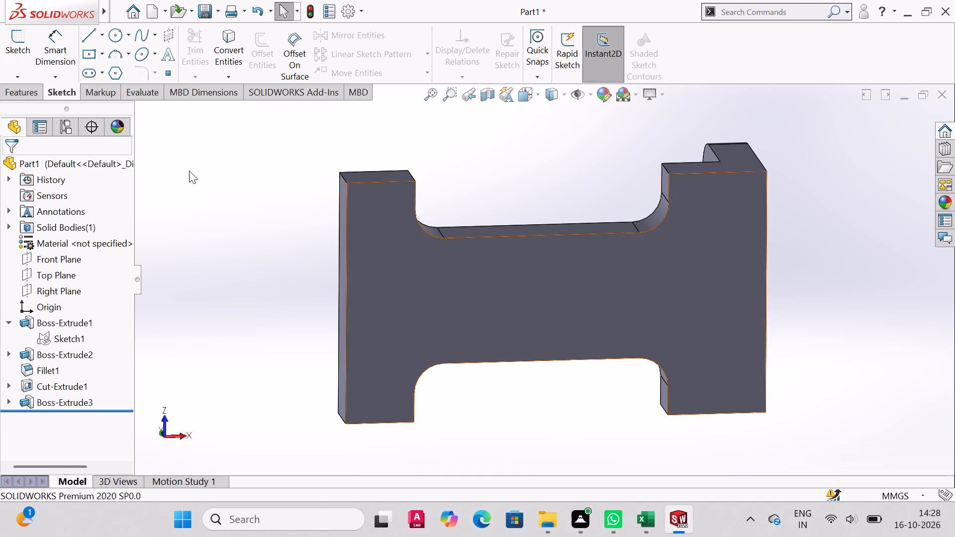
Start a new line sketch on the base's thin side face at the end opposite the upright plate.
{"action": "left_click", "coordinate": [95, 34]}
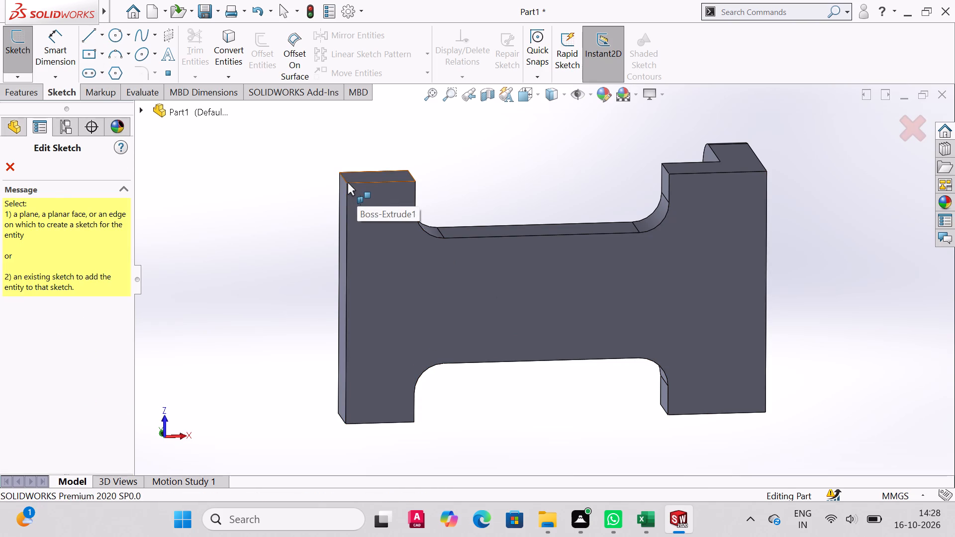
{"action": "left_click", "coordinate": [348, 182]}
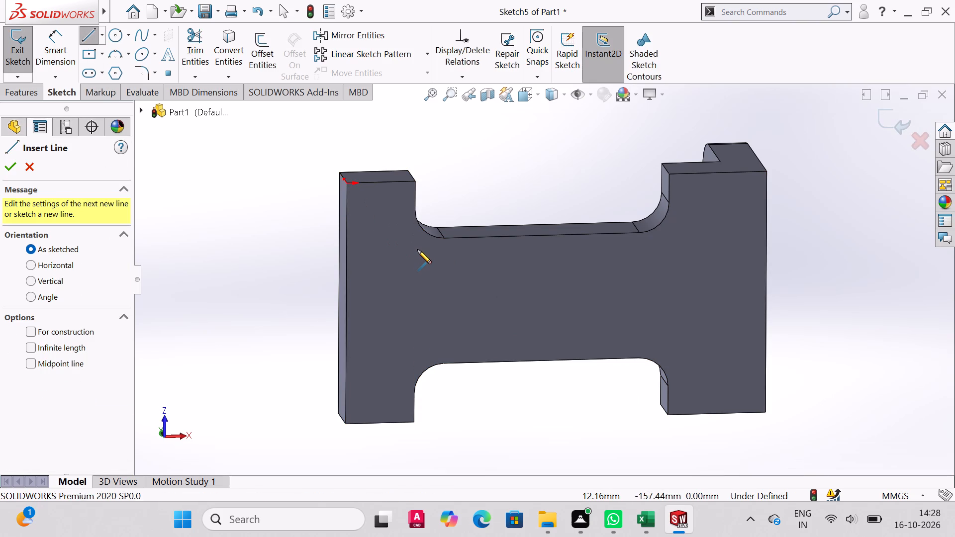
{"action": "right_click", "coordinate": [536, 251]}
{"action": "left_click", "coordinate": [553, 259]}
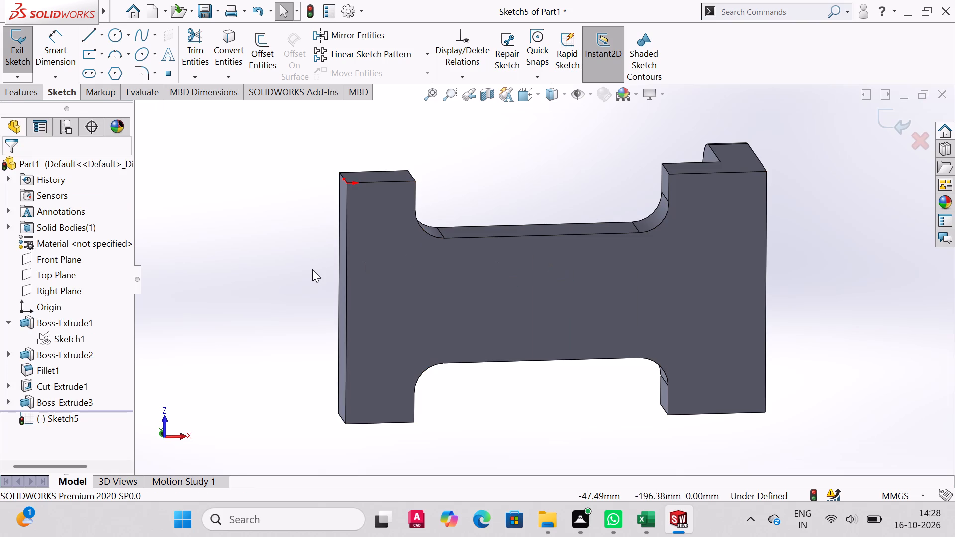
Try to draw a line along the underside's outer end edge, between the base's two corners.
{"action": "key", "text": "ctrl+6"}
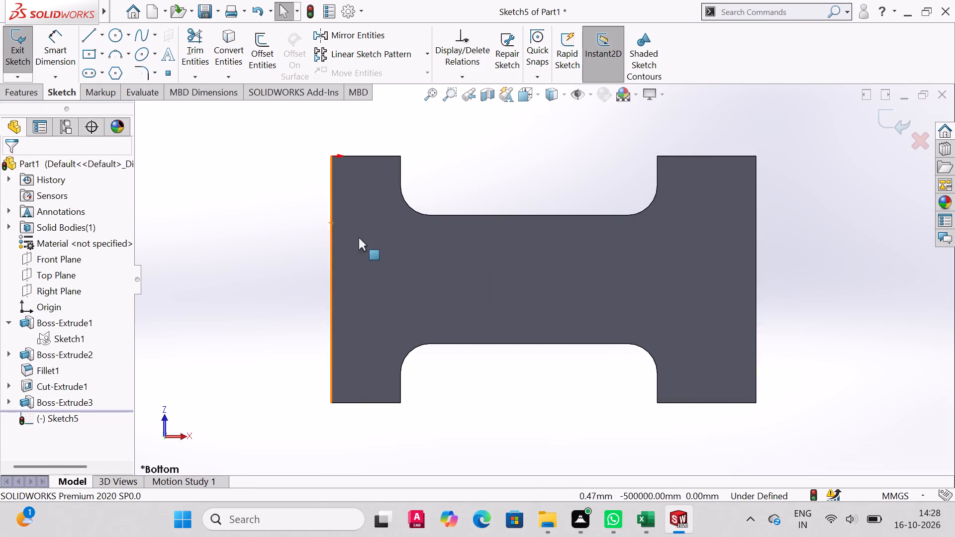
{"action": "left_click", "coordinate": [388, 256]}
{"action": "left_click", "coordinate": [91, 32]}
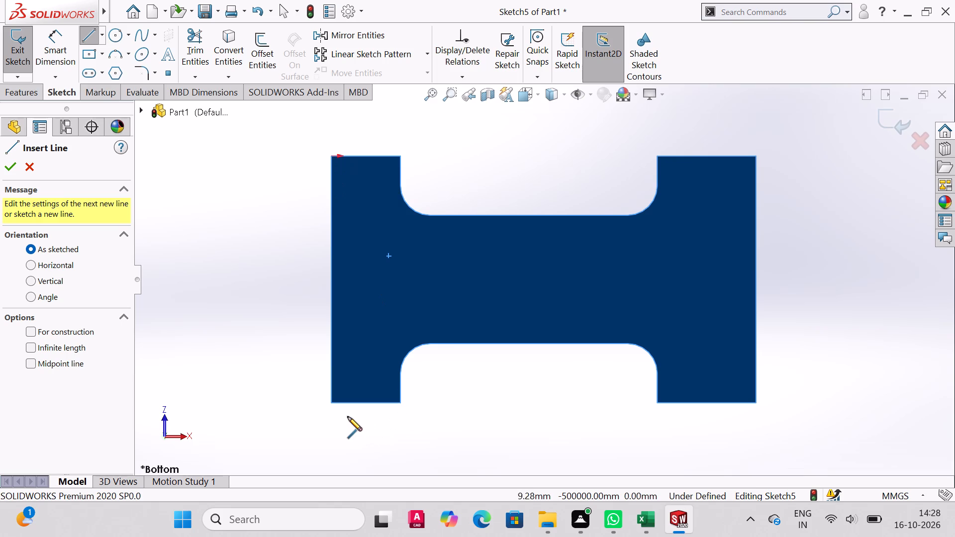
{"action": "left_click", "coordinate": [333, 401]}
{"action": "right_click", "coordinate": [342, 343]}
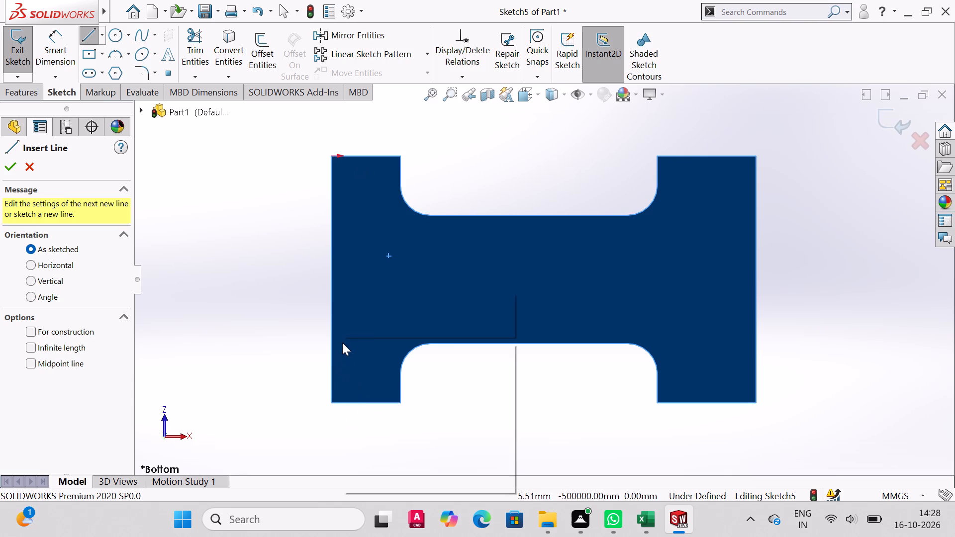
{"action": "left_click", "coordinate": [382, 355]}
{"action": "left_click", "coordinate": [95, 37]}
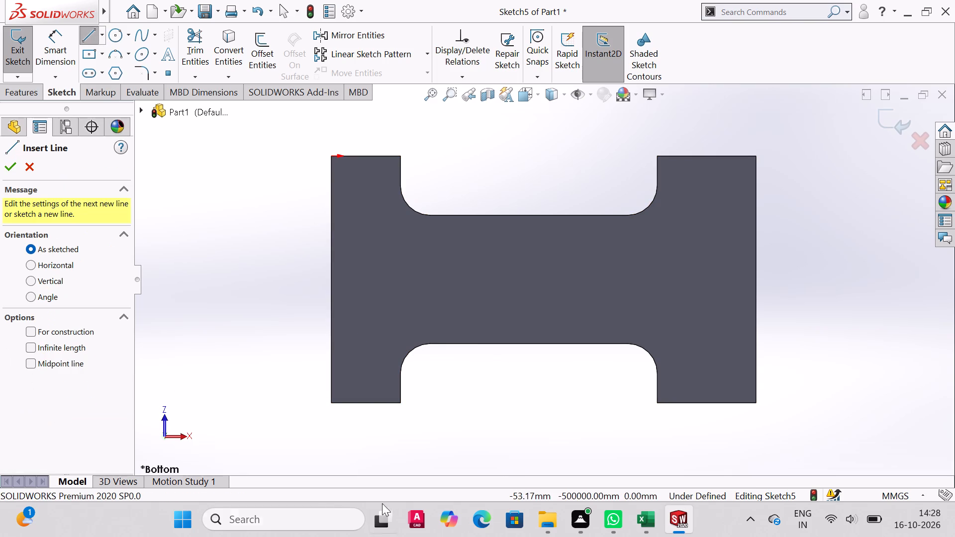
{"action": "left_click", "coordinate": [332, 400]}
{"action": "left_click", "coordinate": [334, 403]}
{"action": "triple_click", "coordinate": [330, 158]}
Draw a line about 21 mm long from the base's outer corner along the thin side face's underside edge.
{"action": "middle_click_drag", "start_coordinate": [372, 185], "coordinate": [376, 188]}
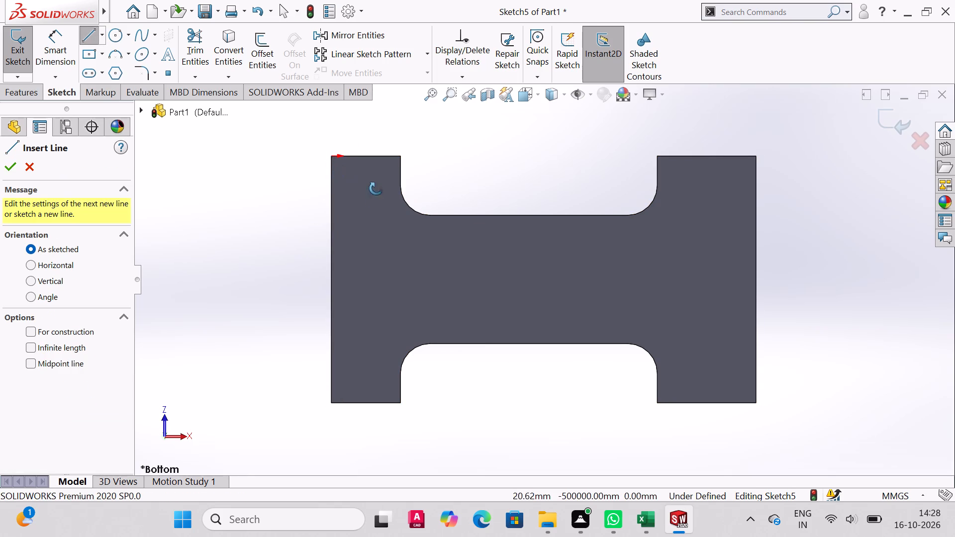
{"action": "middle_click_drag", "start_coordinate": [376, 188], "coordinate": [387, 250]}
{"action": "left_click", "coordinate": [362, 221]}
{"action": "double_click", "coordinate": [372, 218]}
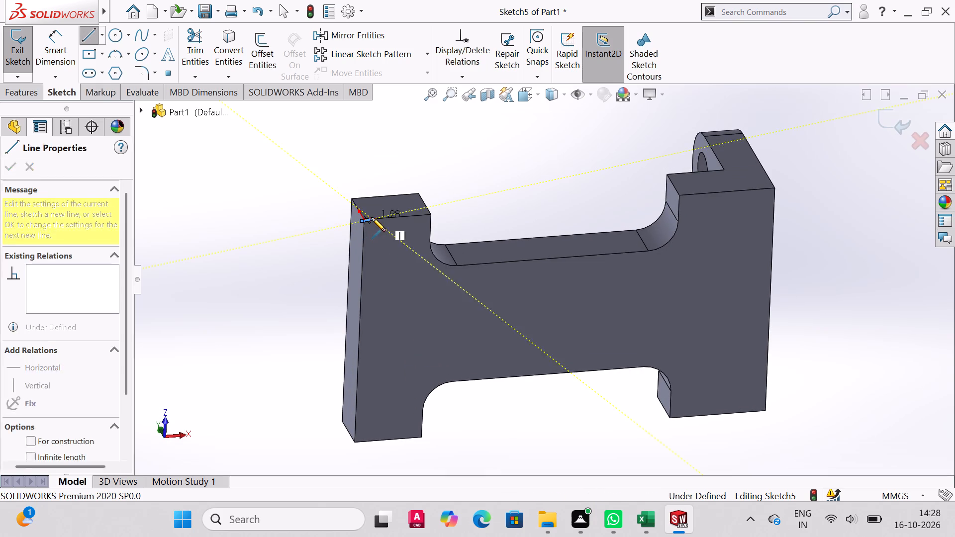
{"action": "left_click", "coordinate": [365, 219]}
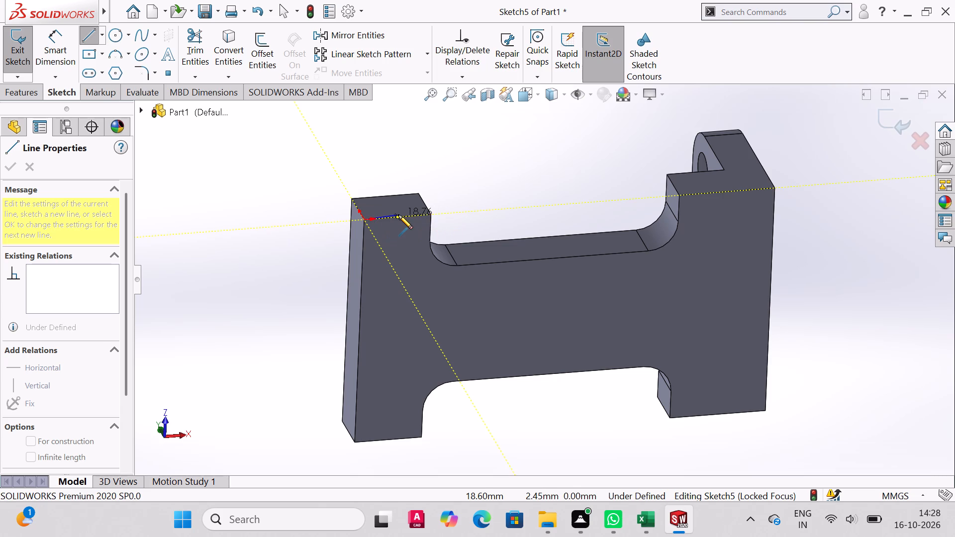
{"action": "left_click", "coordinate": [404, 217]}
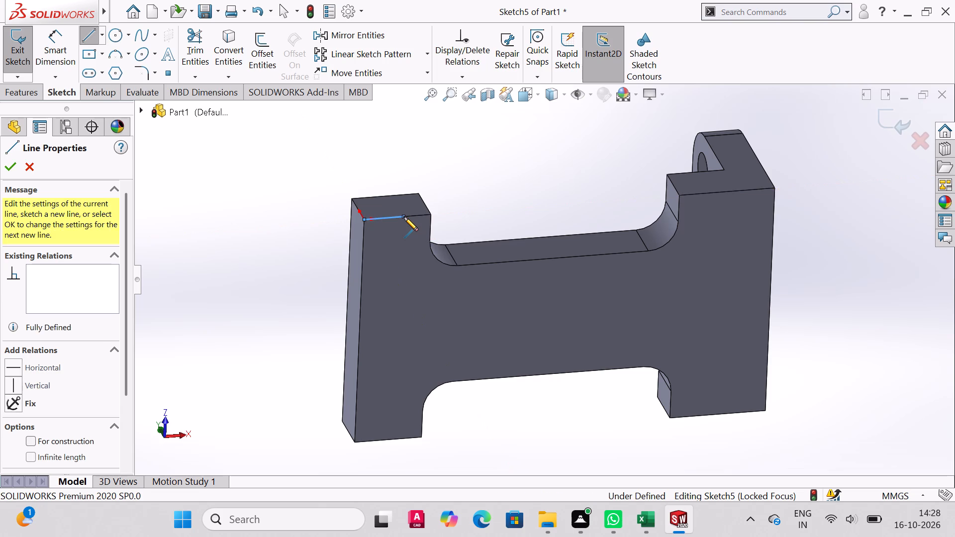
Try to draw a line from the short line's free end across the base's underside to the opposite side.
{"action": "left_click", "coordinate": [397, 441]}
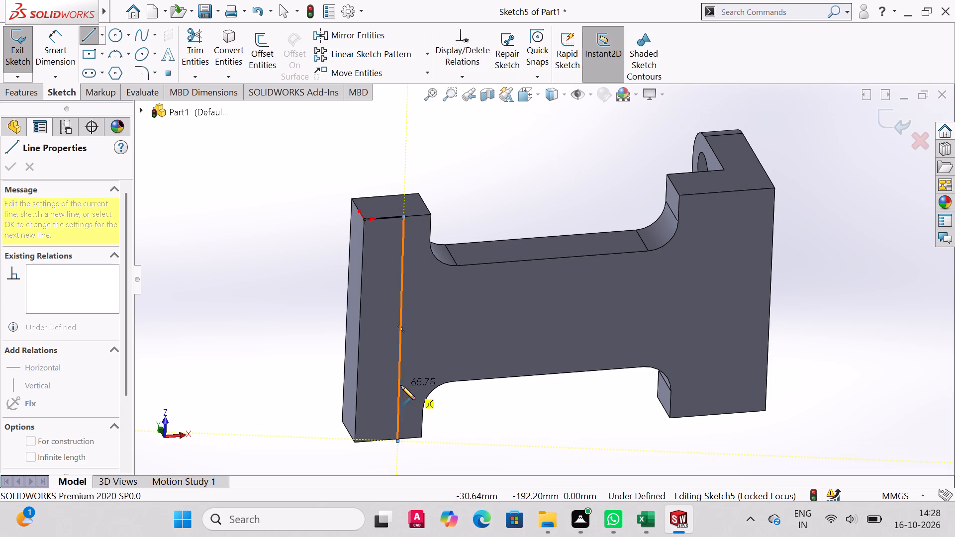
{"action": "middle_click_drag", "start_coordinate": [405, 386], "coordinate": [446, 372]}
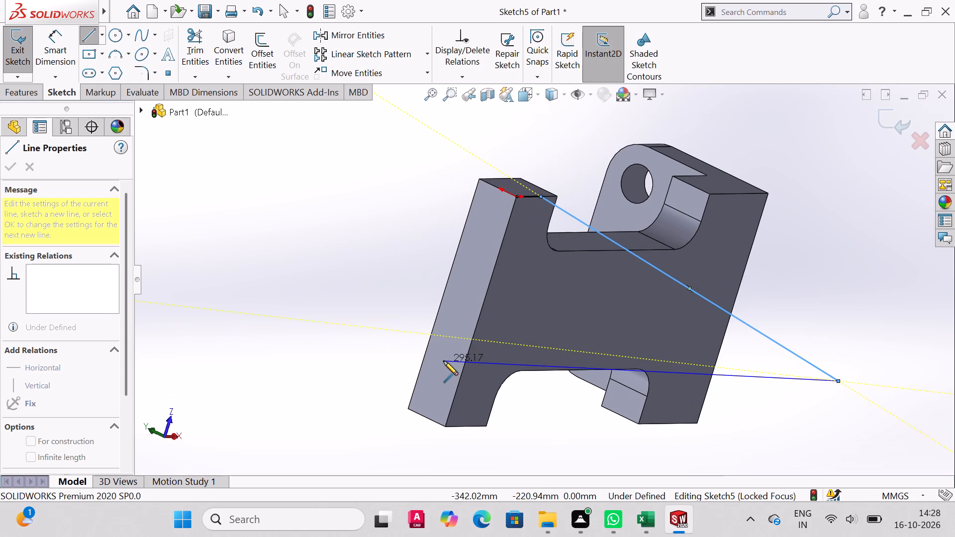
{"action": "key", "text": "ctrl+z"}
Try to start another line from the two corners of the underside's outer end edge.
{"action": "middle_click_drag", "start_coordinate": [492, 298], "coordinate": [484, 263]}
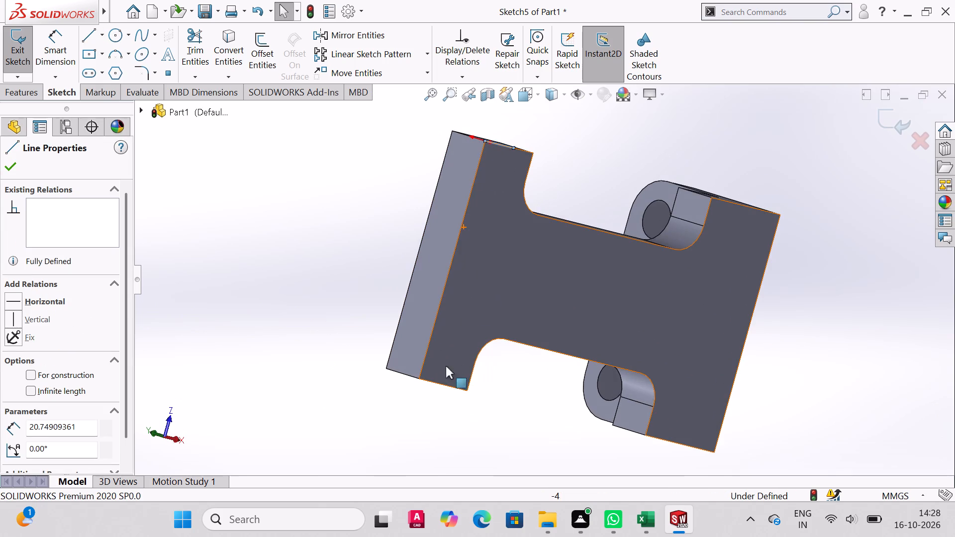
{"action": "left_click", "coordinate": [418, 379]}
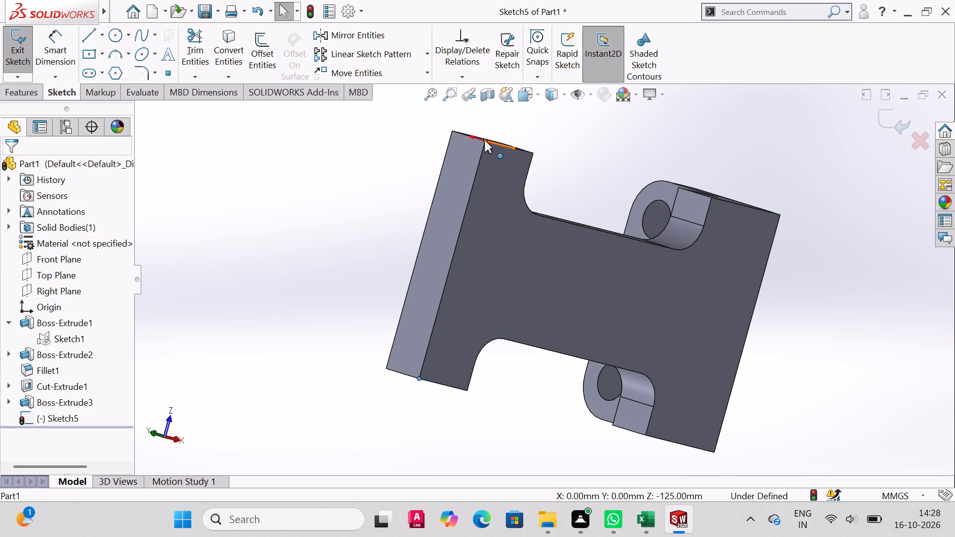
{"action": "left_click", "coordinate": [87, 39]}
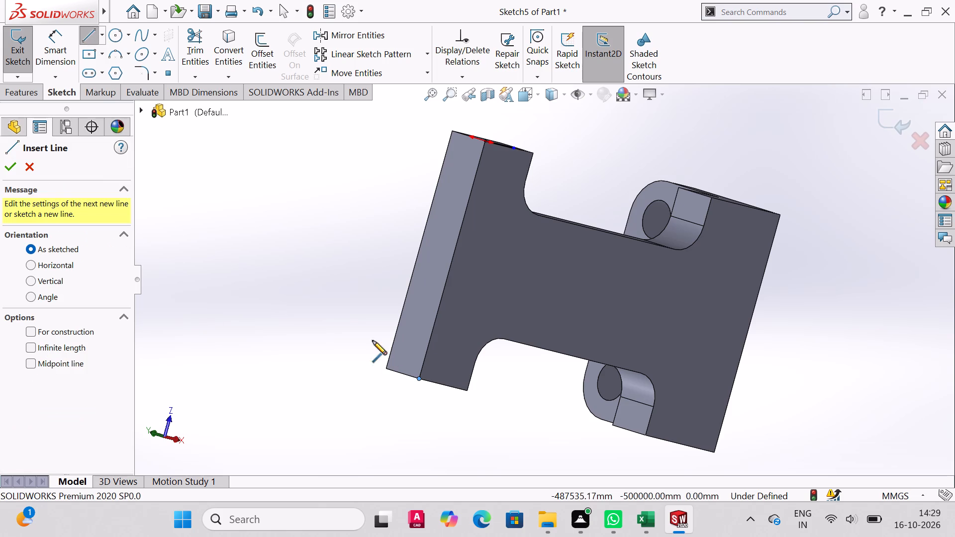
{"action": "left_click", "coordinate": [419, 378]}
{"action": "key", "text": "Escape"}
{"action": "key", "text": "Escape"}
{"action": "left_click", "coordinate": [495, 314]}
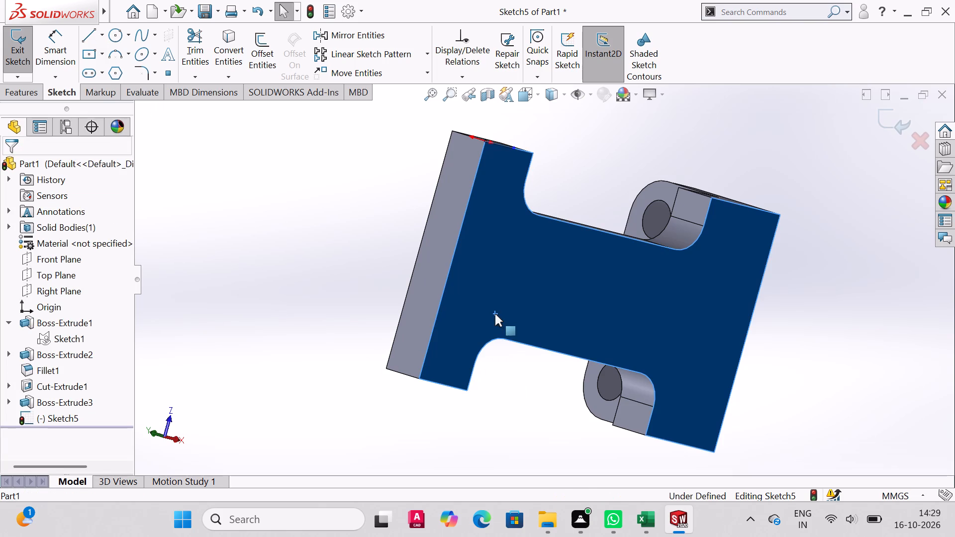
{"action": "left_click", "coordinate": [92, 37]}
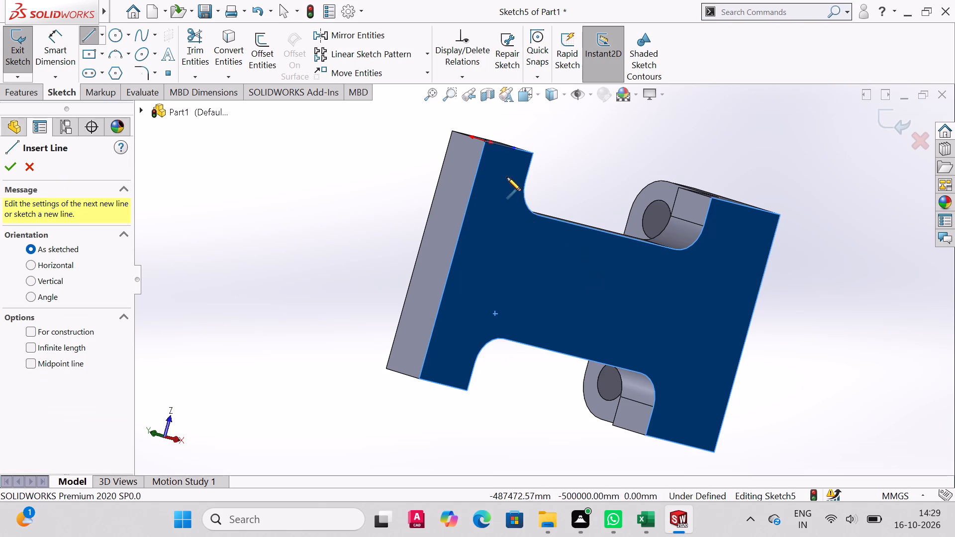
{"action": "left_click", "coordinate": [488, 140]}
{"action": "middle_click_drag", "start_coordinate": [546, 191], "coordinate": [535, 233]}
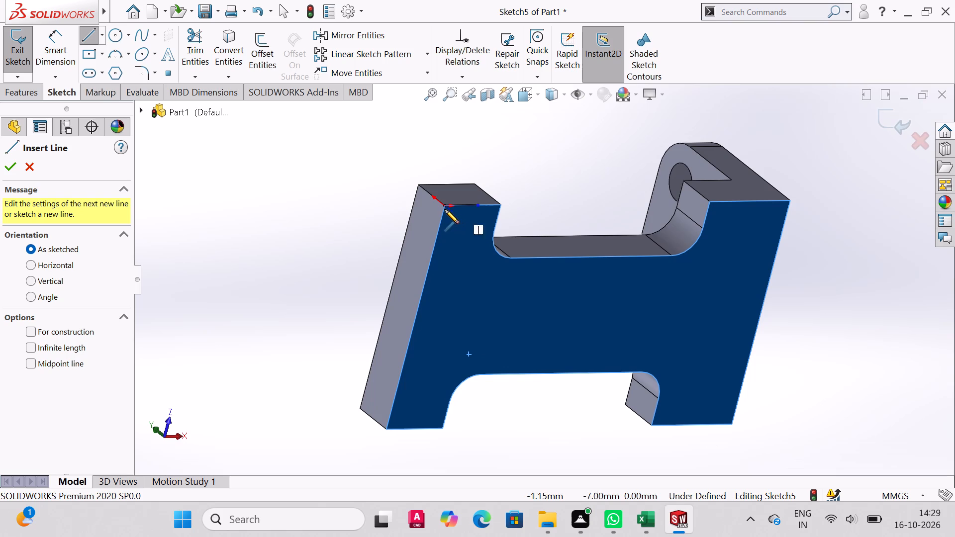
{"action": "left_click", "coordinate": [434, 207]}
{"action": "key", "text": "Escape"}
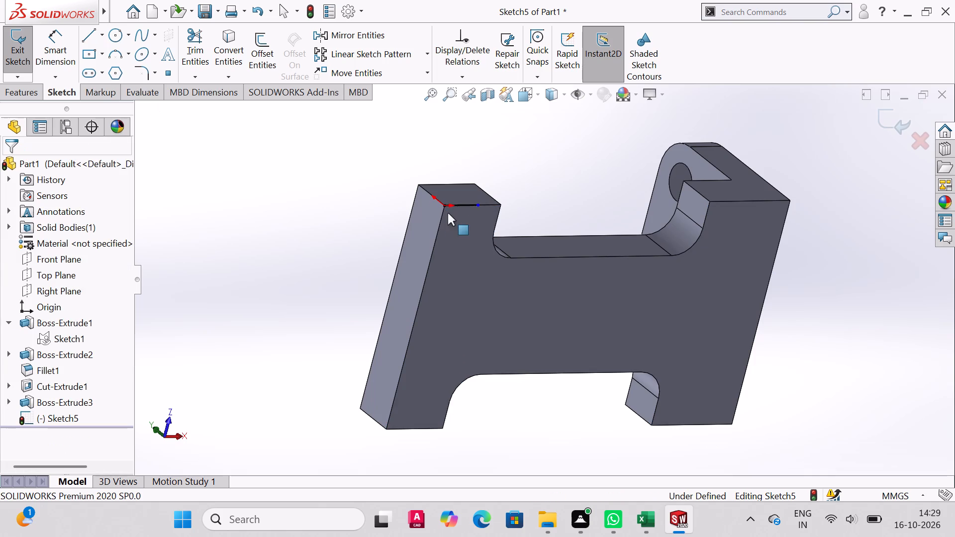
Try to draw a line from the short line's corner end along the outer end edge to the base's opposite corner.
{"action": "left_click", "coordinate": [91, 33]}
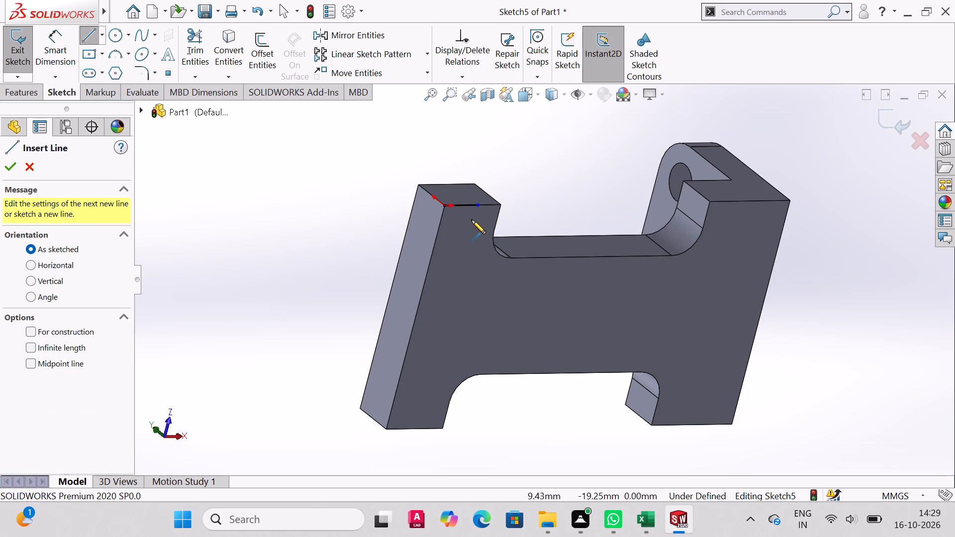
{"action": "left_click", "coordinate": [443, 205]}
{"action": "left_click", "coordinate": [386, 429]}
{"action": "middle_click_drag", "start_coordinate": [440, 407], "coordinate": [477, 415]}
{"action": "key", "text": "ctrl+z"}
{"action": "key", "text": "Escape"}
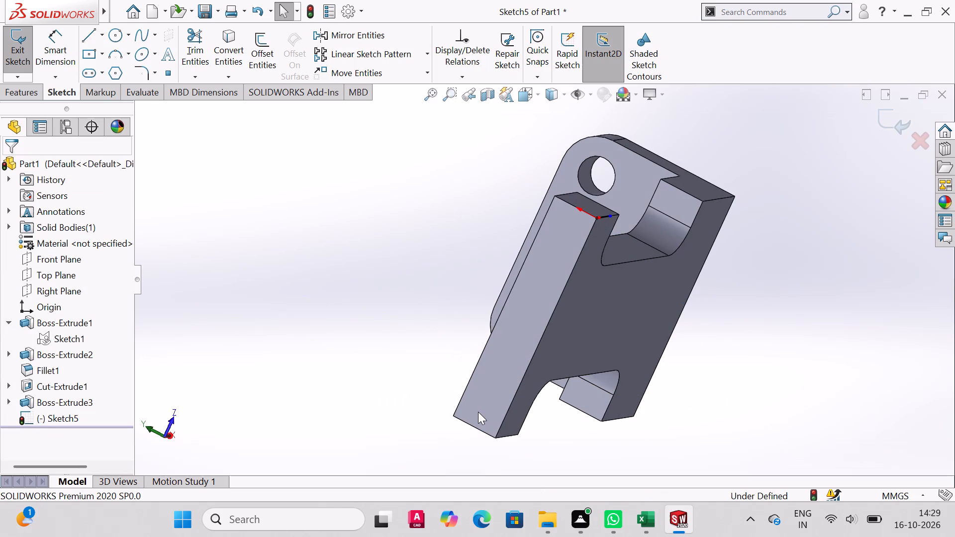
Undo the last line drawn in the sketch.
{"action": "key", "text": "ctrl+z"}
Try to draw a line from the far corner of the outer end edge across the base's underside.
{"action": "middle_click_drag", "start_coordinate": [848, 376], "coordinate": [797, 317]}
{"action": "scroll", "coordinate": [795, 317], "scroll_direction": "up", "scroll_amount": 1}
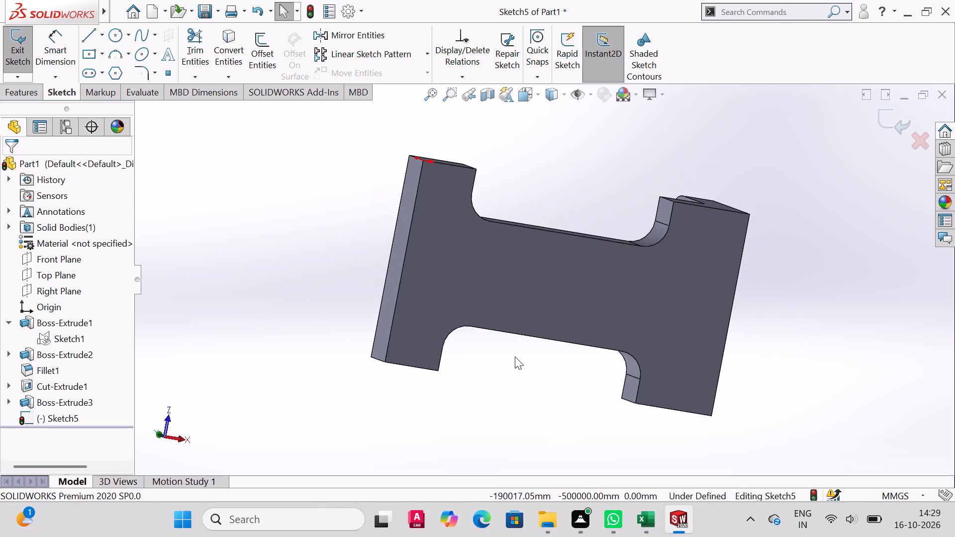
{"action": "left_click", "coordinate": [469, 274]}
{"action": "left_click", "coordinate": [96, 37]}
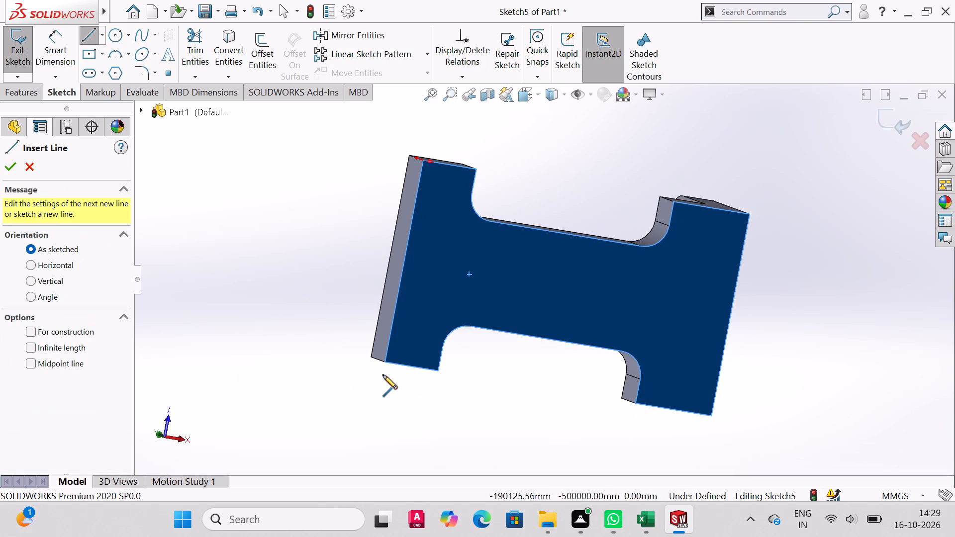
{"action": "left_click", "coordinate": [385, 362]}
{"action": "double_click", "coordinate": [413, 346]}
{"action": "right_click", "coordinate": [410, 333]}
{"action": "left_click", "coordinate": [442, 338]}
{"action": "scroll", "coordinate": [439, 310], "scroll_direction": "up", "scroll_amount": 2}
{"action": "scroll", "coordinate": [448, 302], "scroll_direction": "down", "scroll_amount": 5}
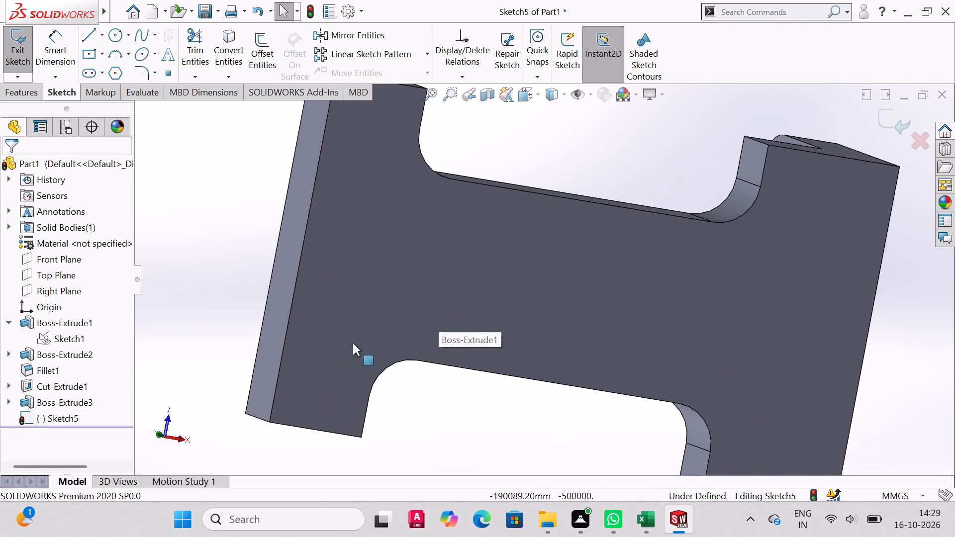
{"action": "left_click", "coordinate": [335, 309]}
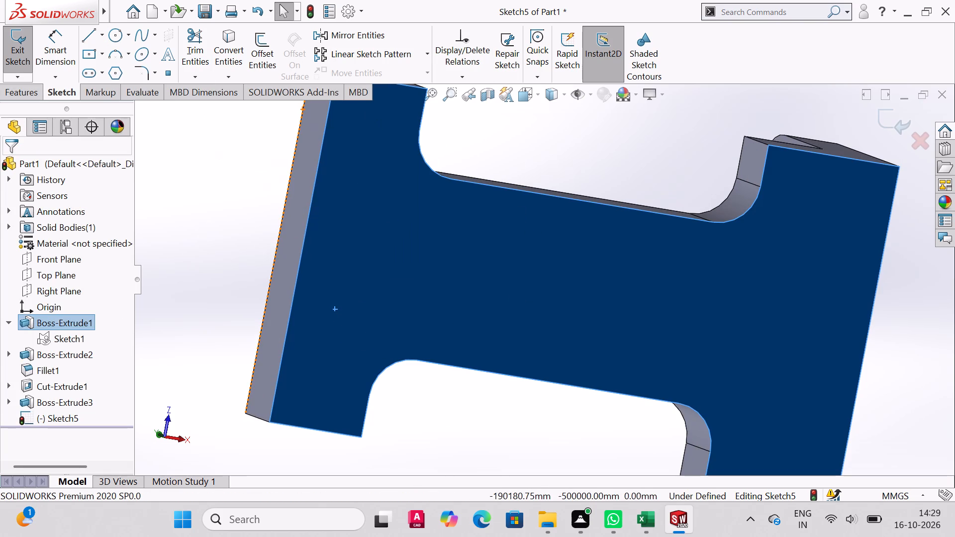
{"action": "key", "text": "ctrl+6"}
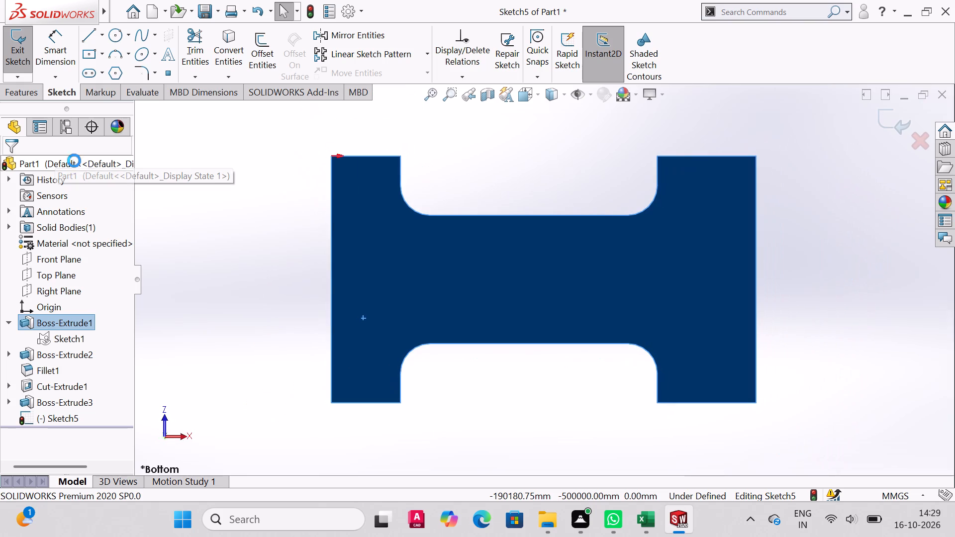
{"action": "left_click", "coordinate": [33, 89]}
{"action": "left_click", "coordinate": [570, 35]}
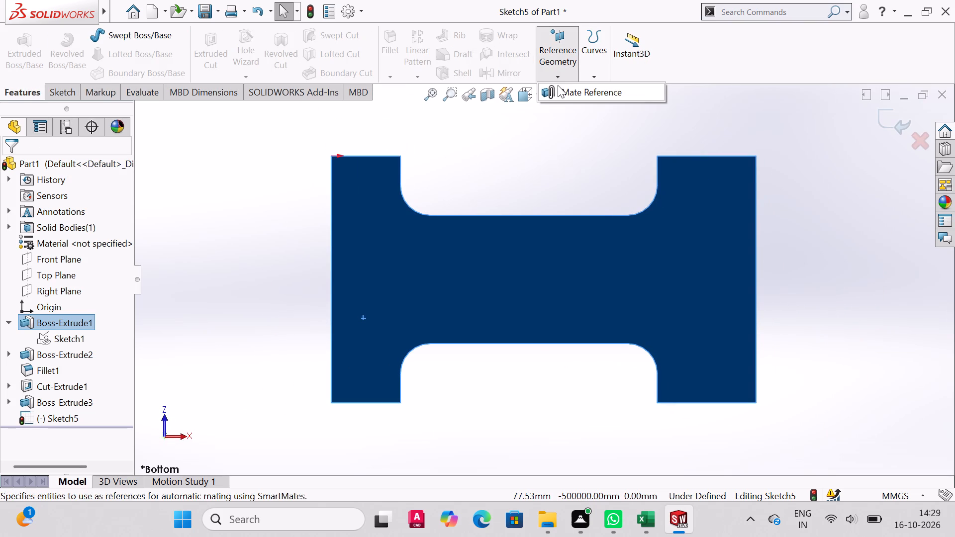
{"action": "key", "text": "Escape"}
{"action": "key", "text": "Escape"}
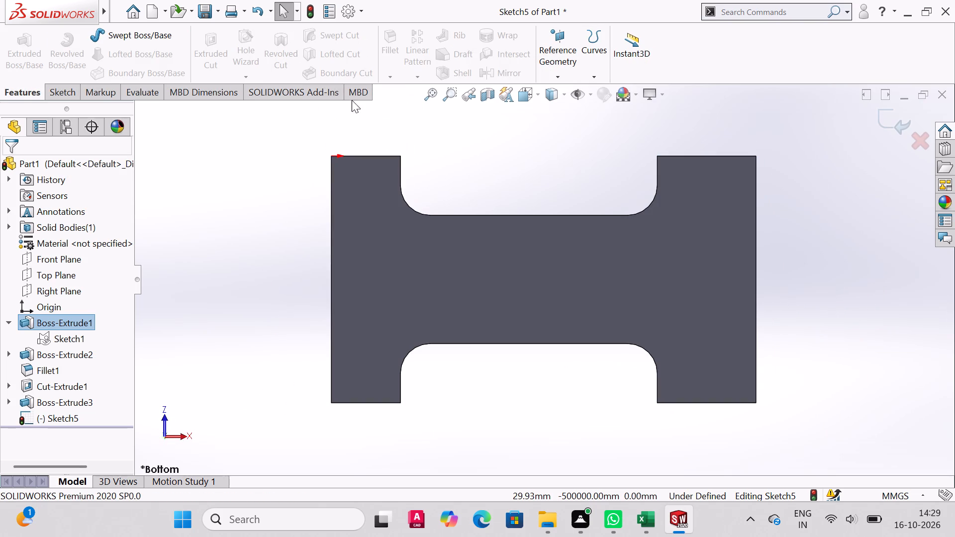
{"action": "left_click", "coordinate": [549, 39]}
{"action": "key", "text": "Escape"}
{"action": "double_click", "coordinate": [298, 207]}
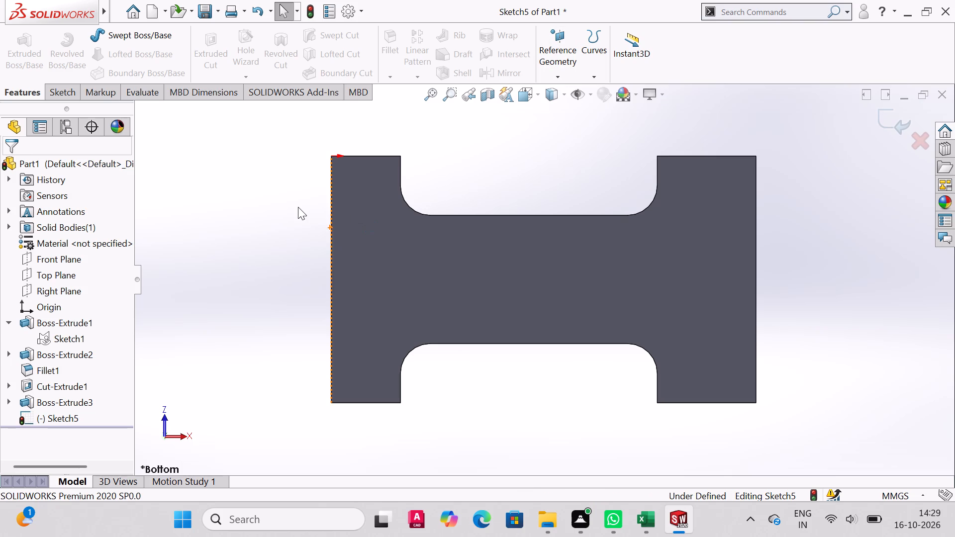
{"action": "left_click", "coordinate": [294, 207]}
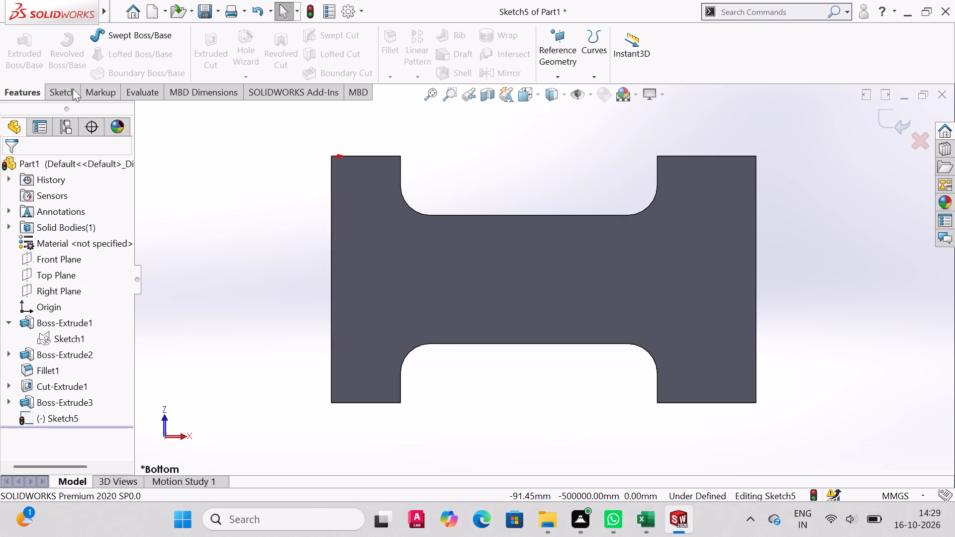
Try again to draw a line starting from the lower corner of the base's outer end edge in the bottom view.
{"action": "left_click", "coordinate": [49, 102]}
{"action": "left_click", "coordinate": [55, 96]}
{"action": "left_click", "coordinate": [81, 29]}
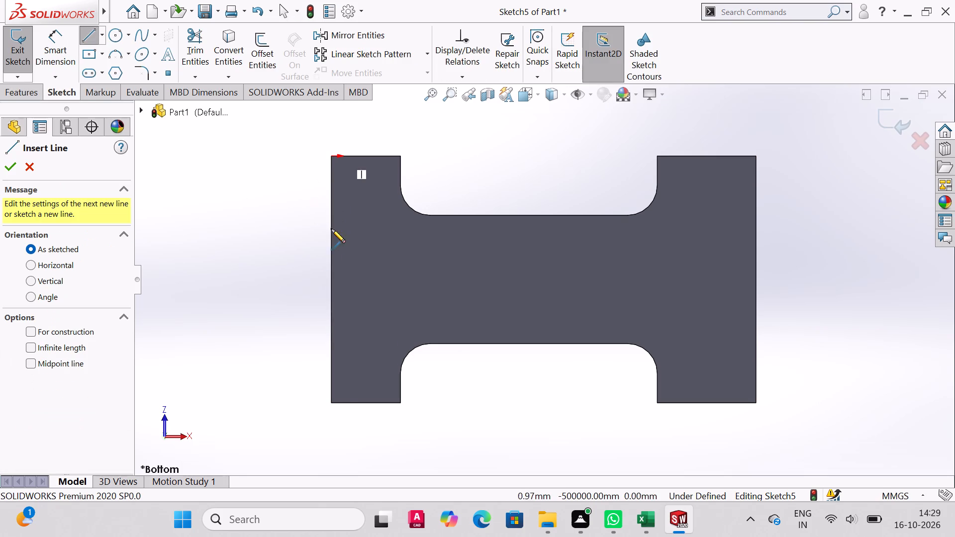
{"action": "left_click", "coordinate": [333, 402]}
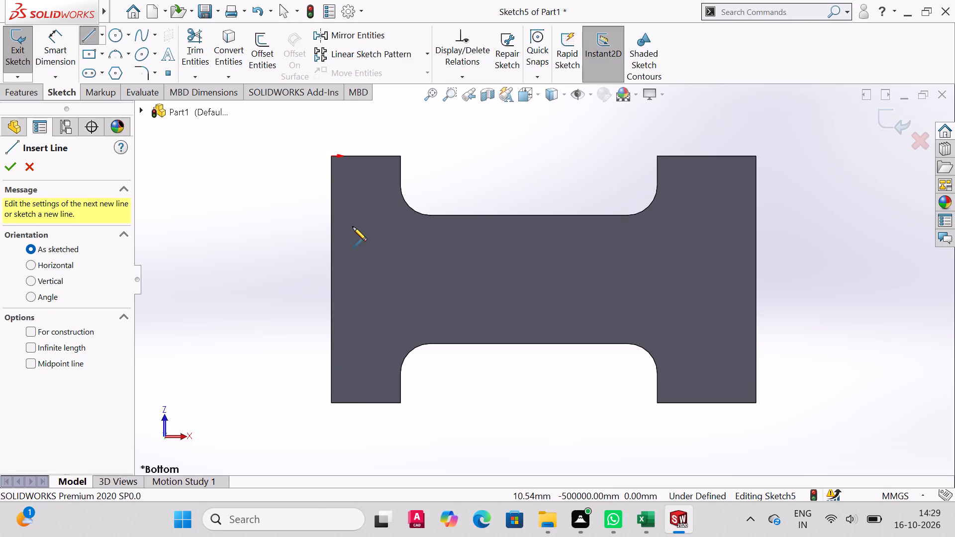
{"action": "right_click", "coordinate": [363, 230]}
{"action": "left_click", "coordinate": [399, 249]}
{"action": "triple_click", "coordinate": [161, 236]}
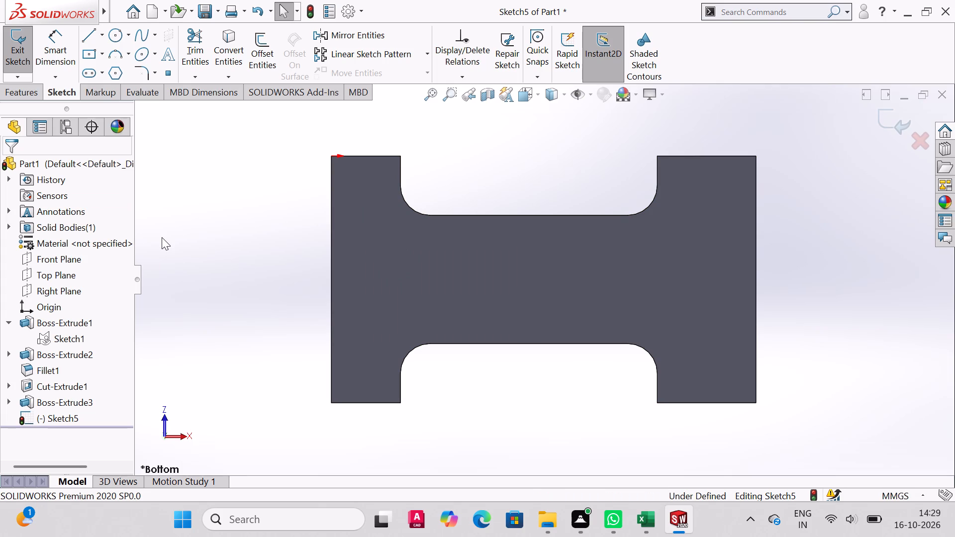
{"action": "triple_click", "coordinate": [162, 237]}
Exit the current sketch.
{"action": "left_click", "coordinate": [12, 49]}
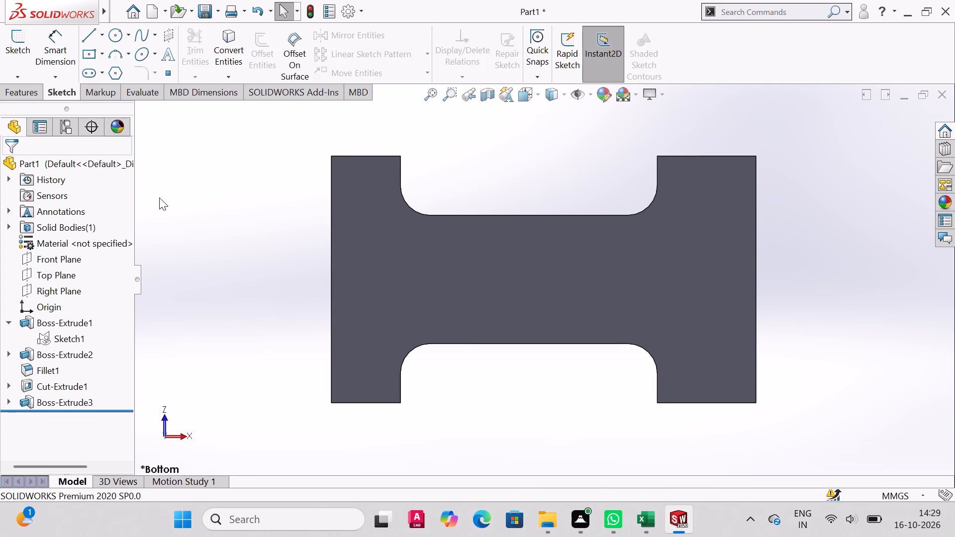
Create a reference plane from the base's underside face with an offset distance of 0 mm.
{"action": "left_click", "coordinate": [19, 89]}
{"action": "left_click", "coordinate": [552, 41]}
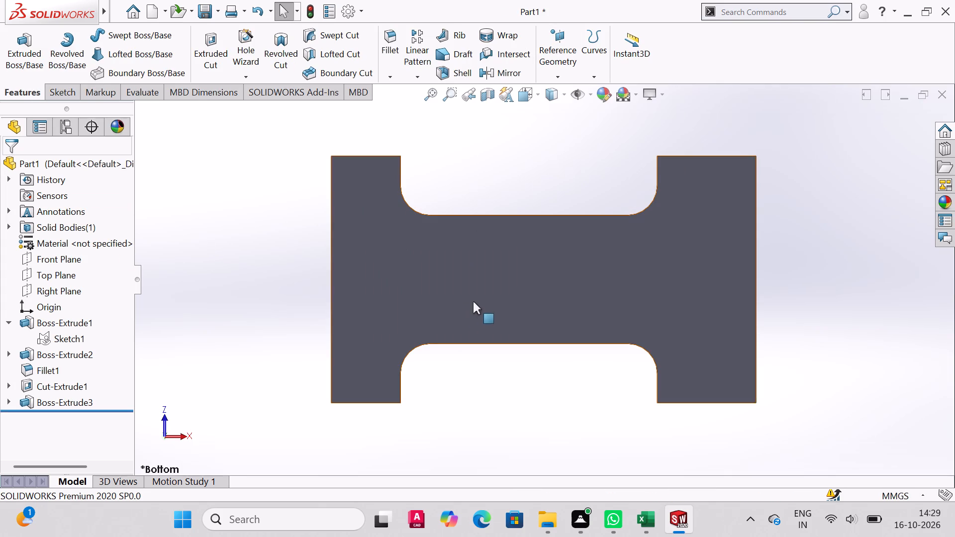
{"action": "left_click", "coordinate": [484, 294]}
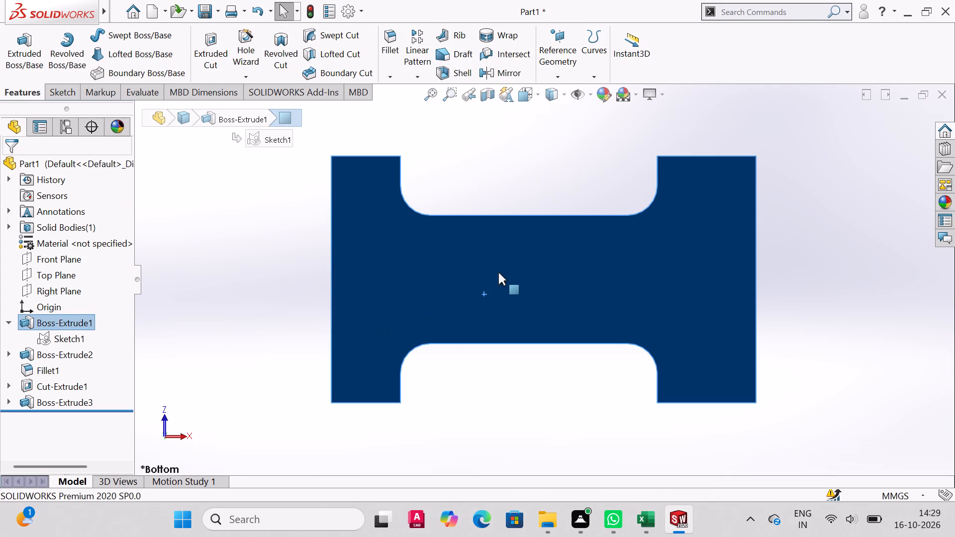
{"action": "left_click", "coordinate": [545, 49]}
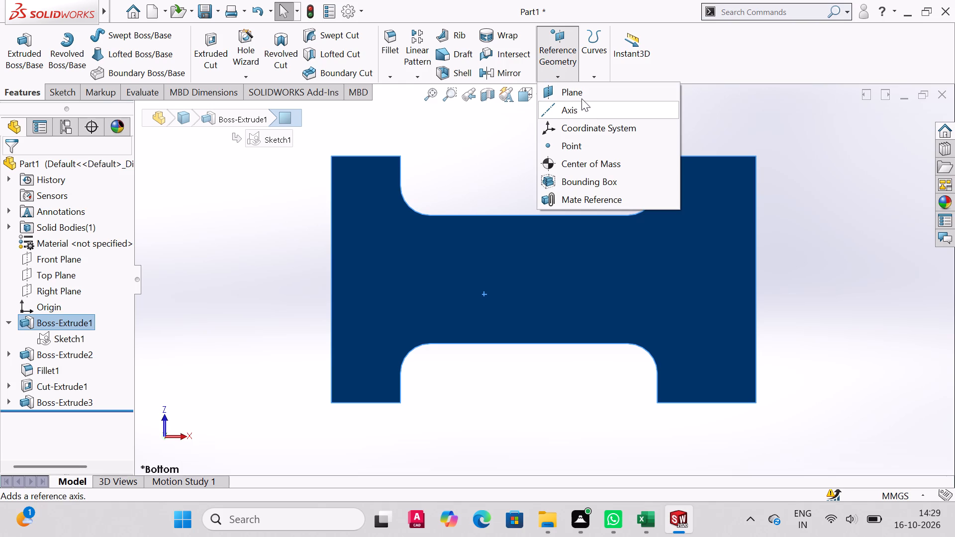
{"action": "left_click", "coordinate": [581, 97]}
{"action": "middle_click_drag", "start_coordinate": [669, 238], "coordinate": [631, 337]}
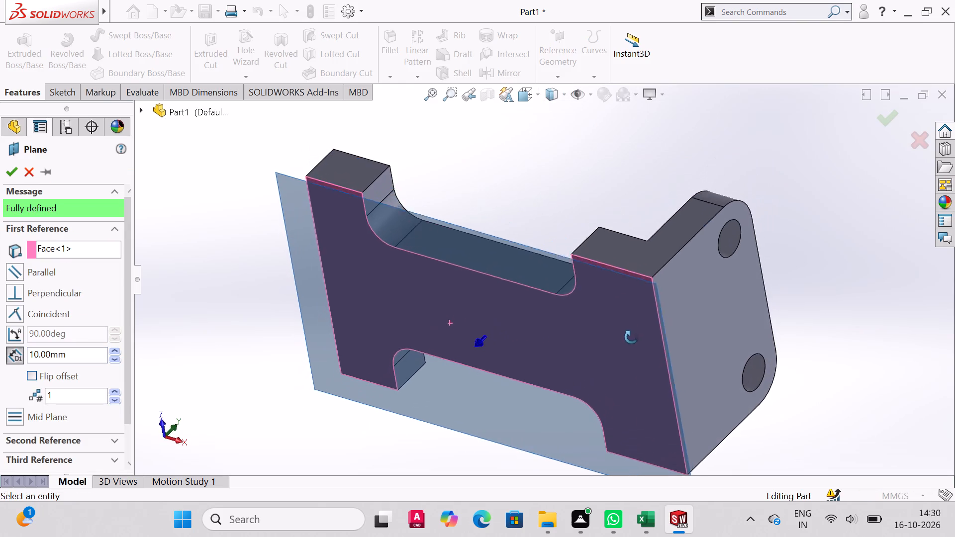
{"action": "middle_click_drag", "start_coordinate": [631, 337], "coordinate": [627, 433]}
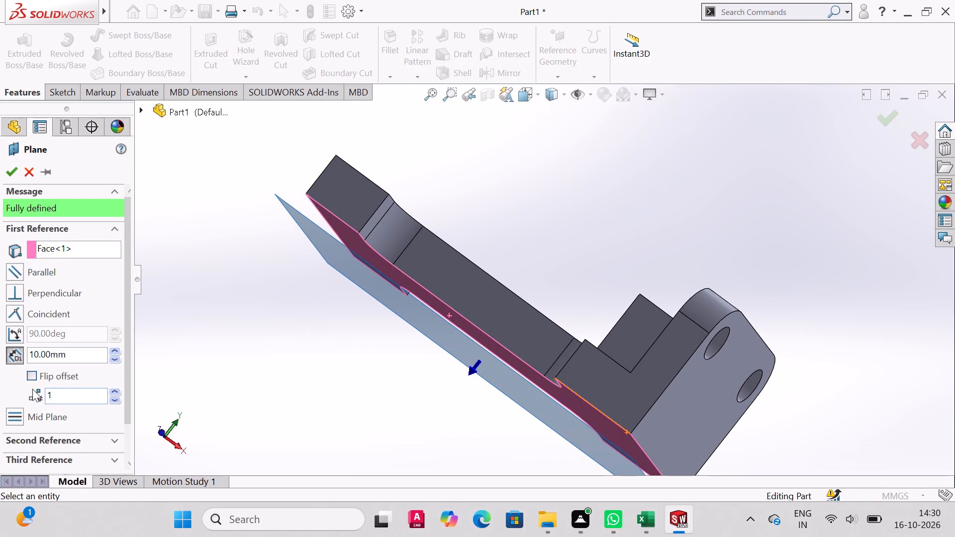
{"action": "left_click_drag", "start_coordinate": [91, 354], "coordinate": [0, 393]}
{"action": "key", "text": "0"}
{"action": "key", "text": "Return"}
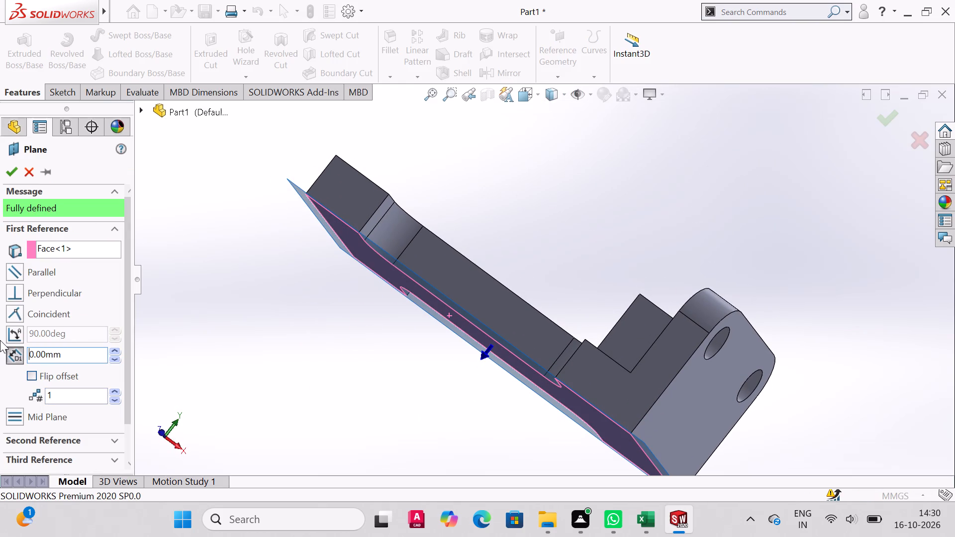
{"action": "left_click", "coordinate": [11, 176]}
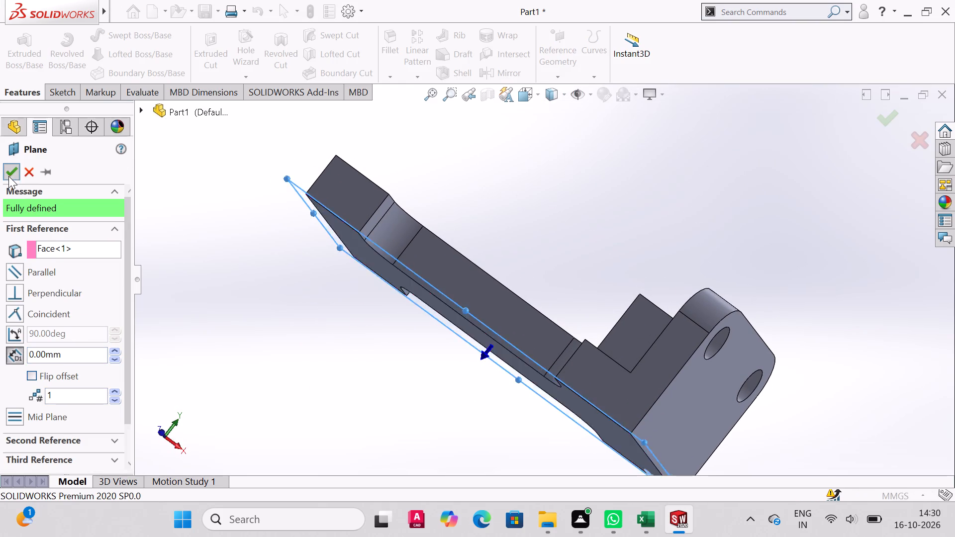
Sketch a closed four-line rectangle on the new plane along the base's outer end edge, 125 mm long and about 24.7 mm wide.
{"action": "key", "text": "ctrl+6"}
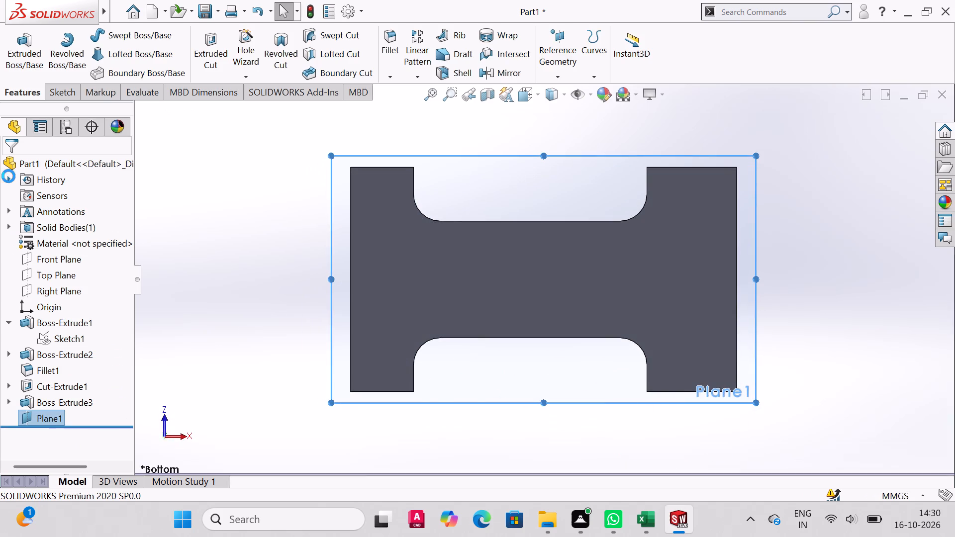
{"action": "left_click", "coordinate": [45, 89]}
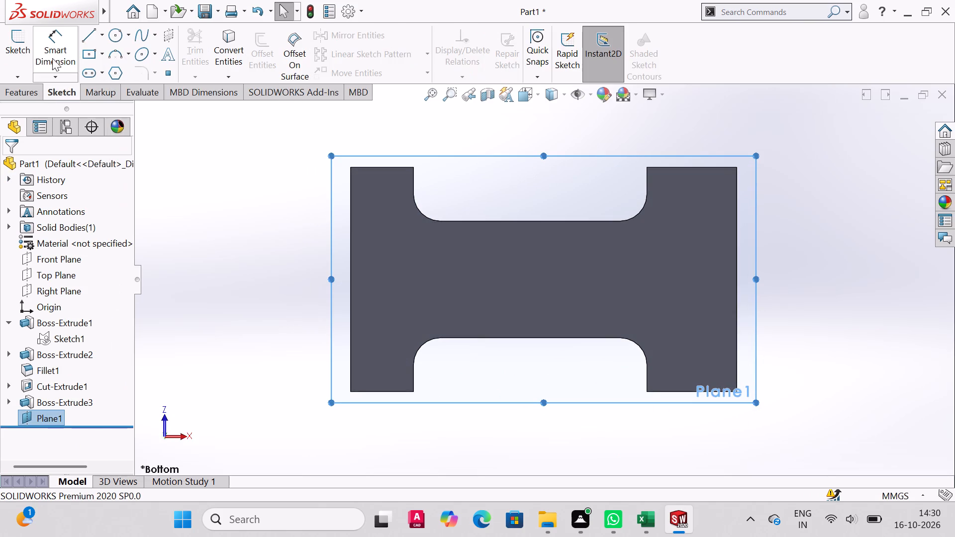
{"action": "left_click", "coordinate": [86, 37]}
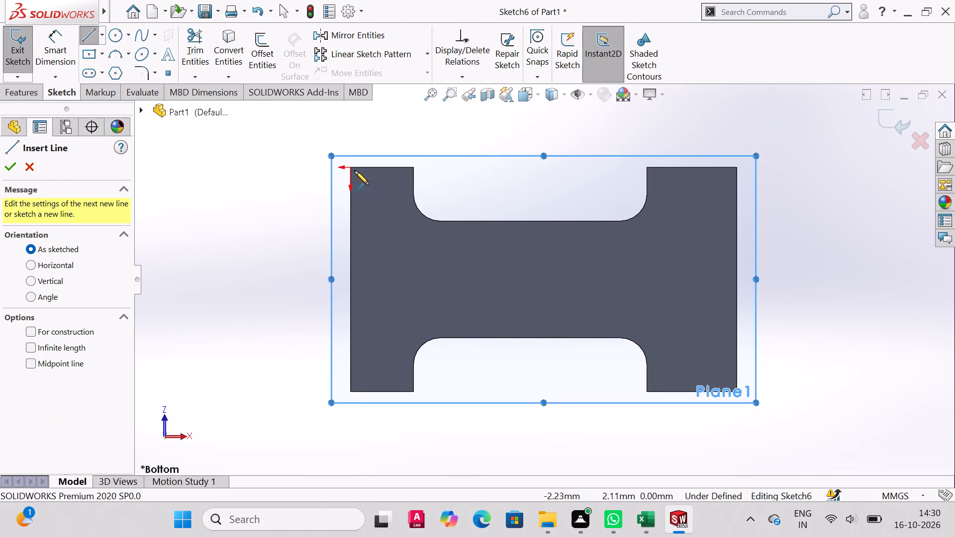
{"action": "left_click", "coordinate": [352, 169]}
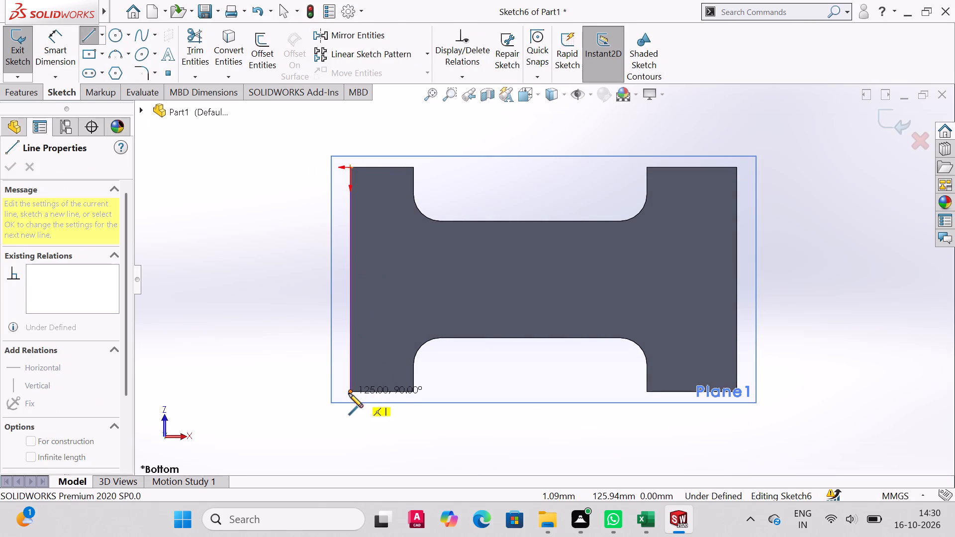
{"action": "left_click", "coordinate": [350, 392]}
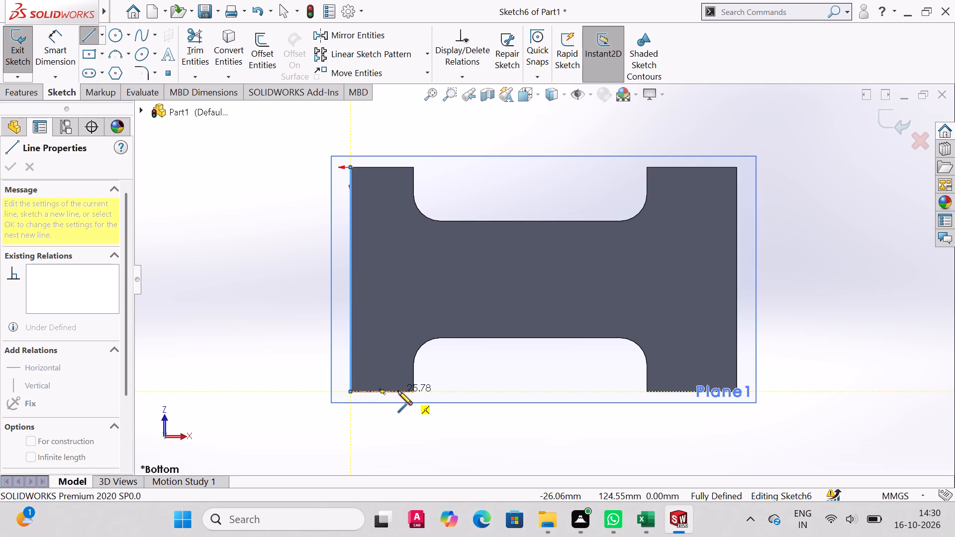
{"action": "left_click", "coordinate": [395, 391]}
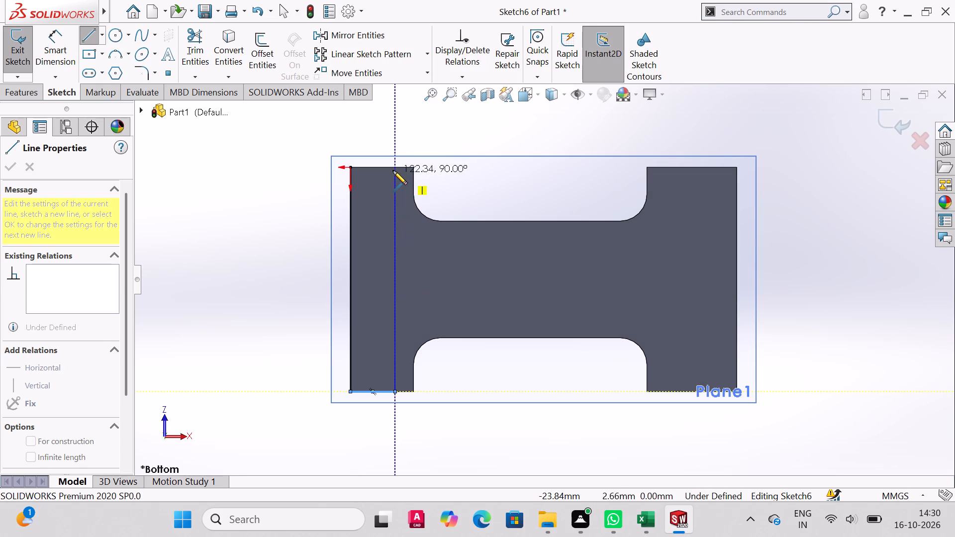
{"action": "left_click", "coordinate": [393, 167]}
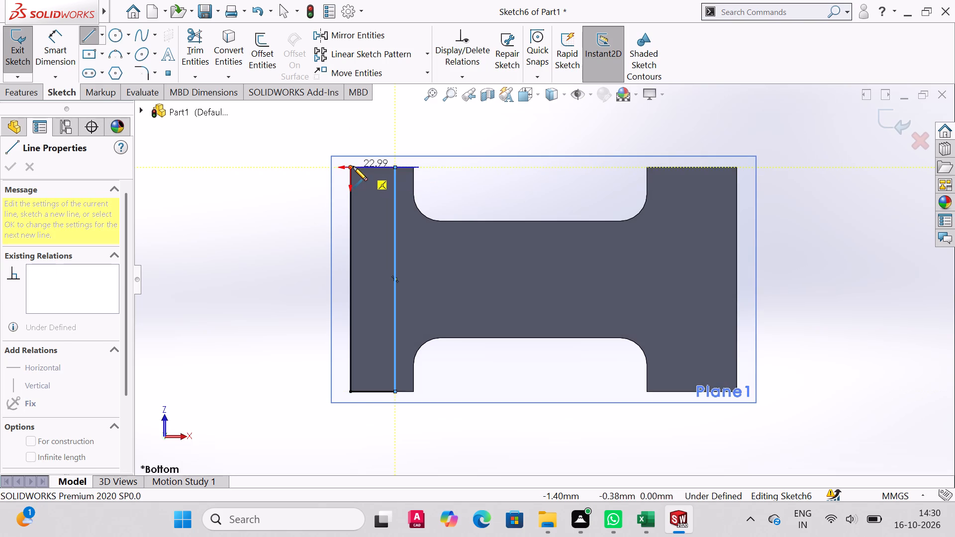
{"action": "left_click", "coordinate": [351, 167]}
{"action": "right_click", "coordinate": [351, 167]}
{"action": "left_click", "coordinate": [394, 178]}
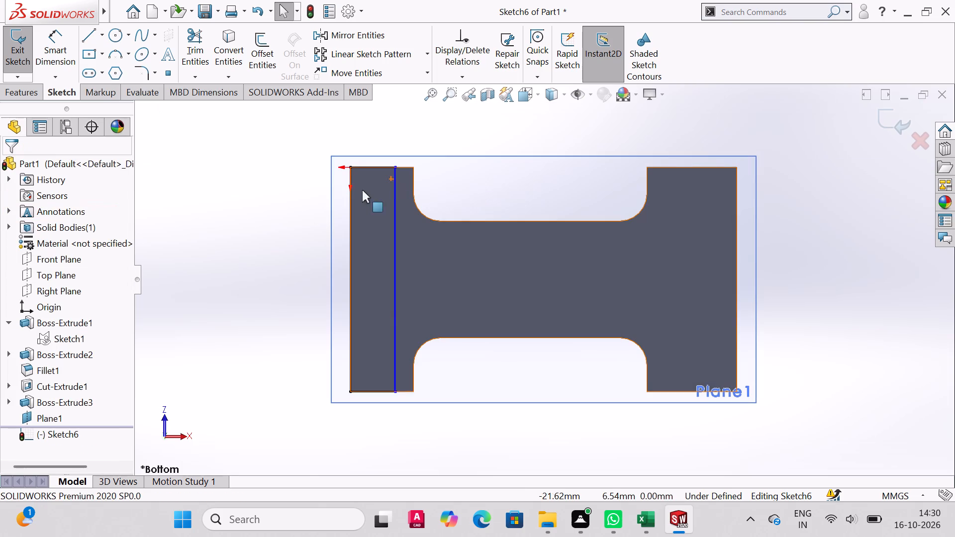
Dimension the rectangle's short side and set it to 25 mm.
{"action": "left_click", "coordinate": [53, 39]}
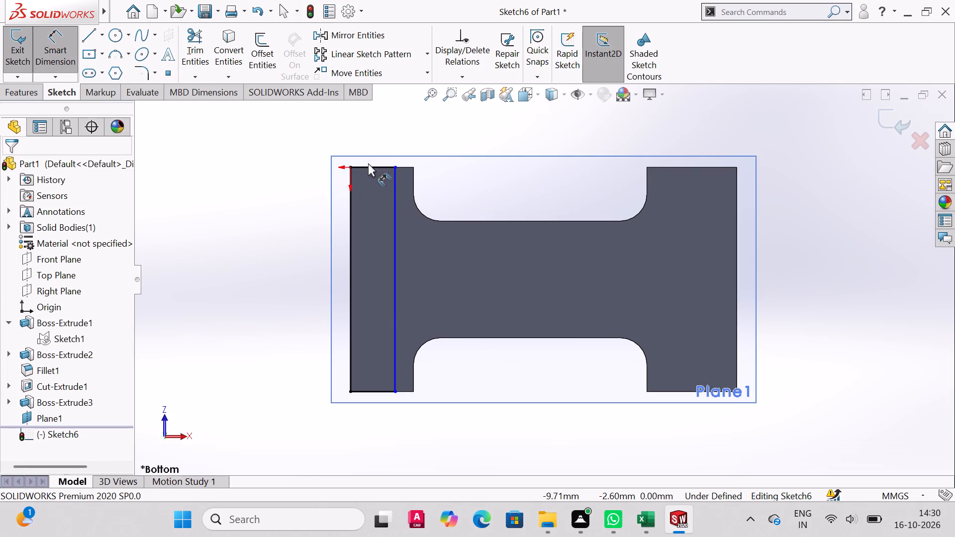
{"action": "left_click", "coordinate": [370, 167]}
{"action": "left_click", "coordinate": [373, 138]}
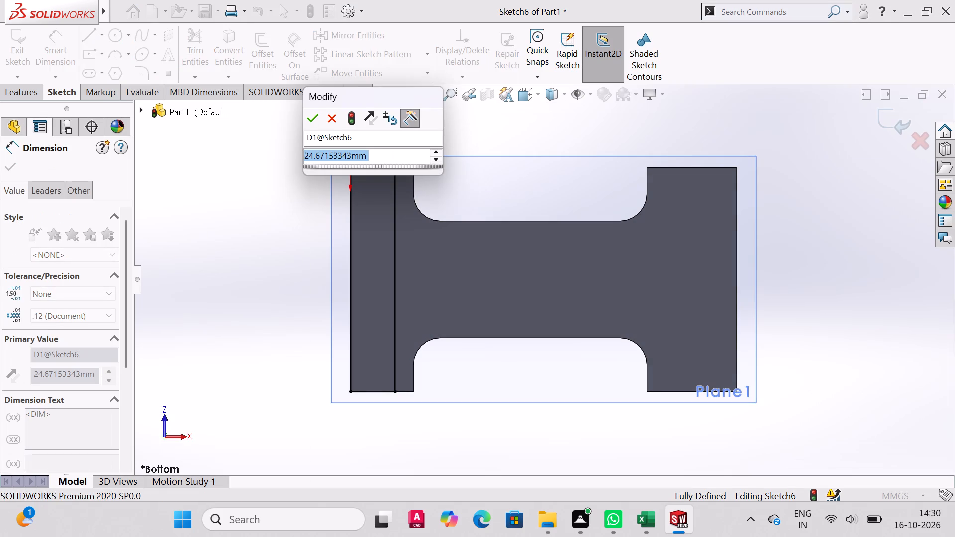
{"action": "type", "text": "25"}
{"action": "key", "text": "Return"}
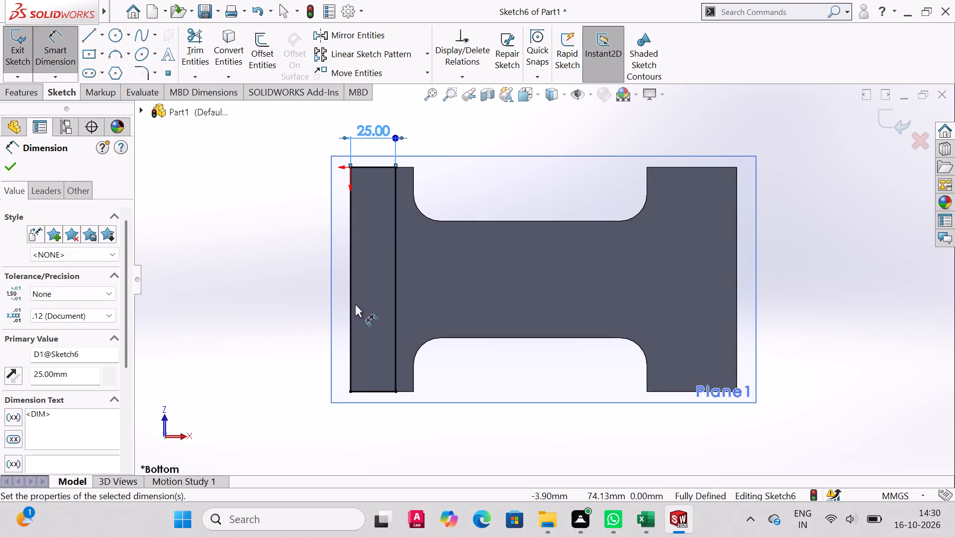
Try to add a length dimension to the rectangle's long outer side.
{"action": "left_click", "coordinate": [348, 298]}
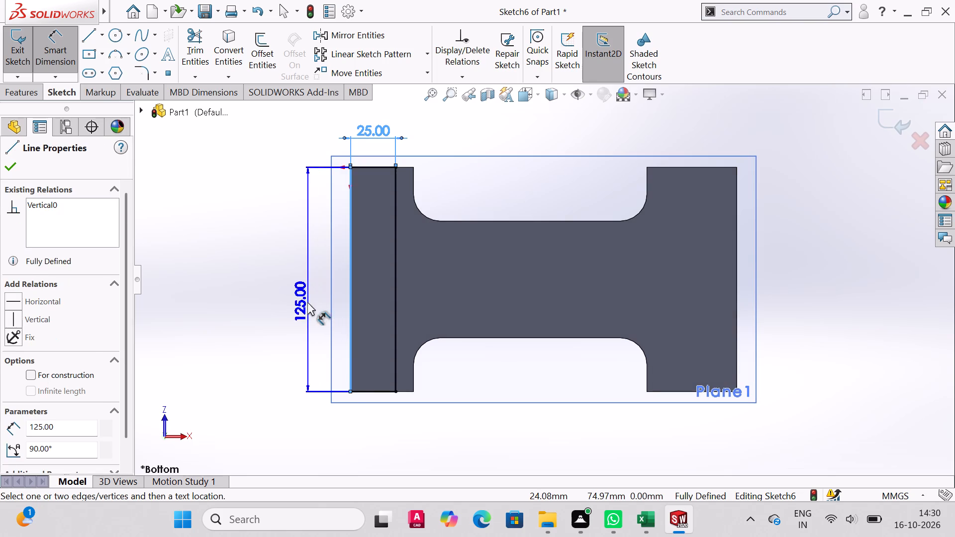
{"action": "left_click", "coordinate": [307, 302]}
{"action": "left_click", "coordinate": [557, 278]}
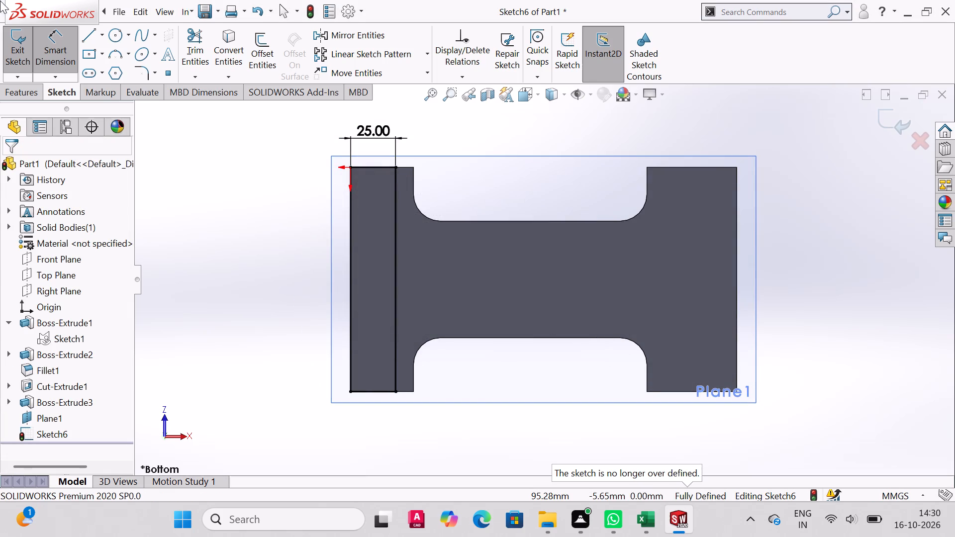
Extrude the 25 mm wide strip sketch 90 mm downward from the base's underside, merged with the body.
{"action": "left_click", "coordinate": [27, 87]}
{"action": "left_click", "coordinate": [28, 48]}
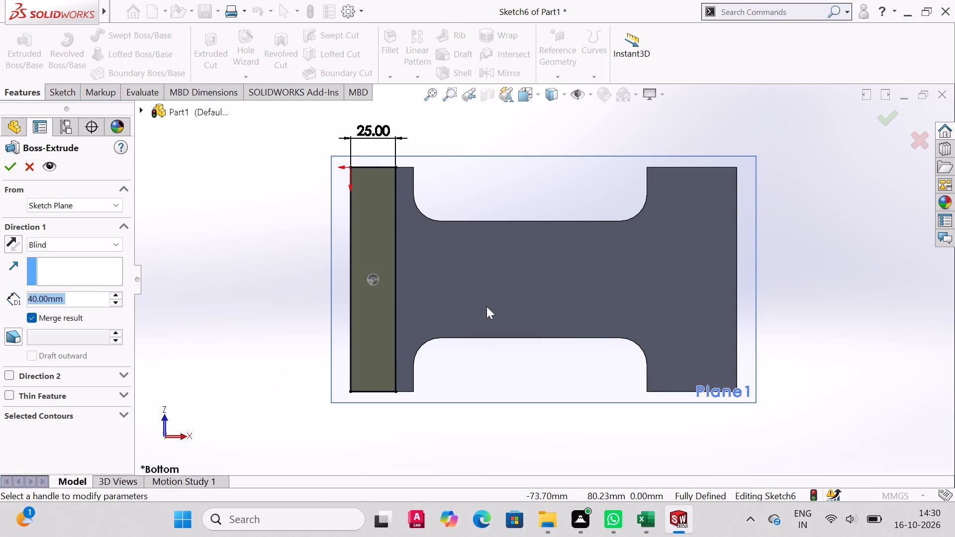
{"action": "middle_click_drag", "start_coordinate": [492, 299], "coordinate": [575, 363]}
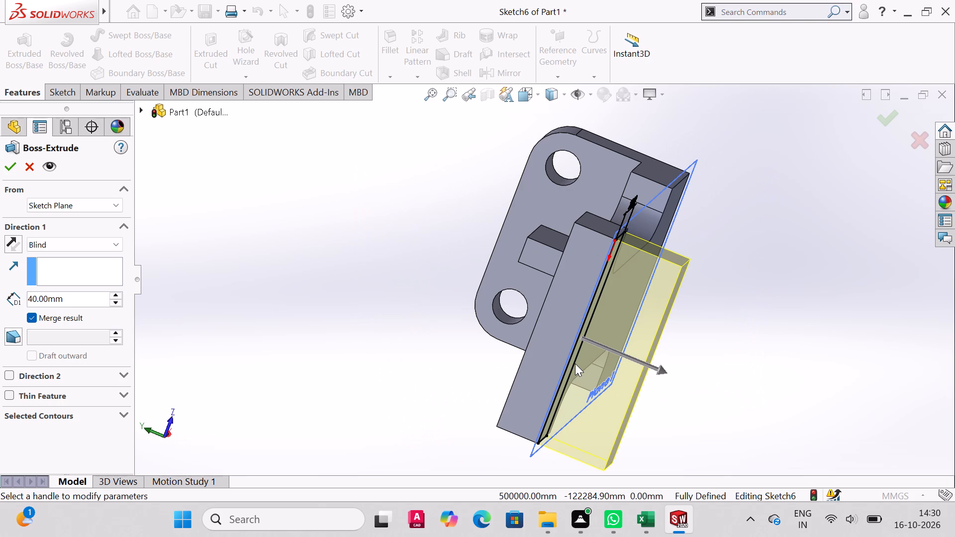
{"action": "left_click_drag", "start_coordinate": [83, 300], "coordinate": [0, 317]}
{"action": "type", "text": "90"}
{"action": "key", "text": "Return"}
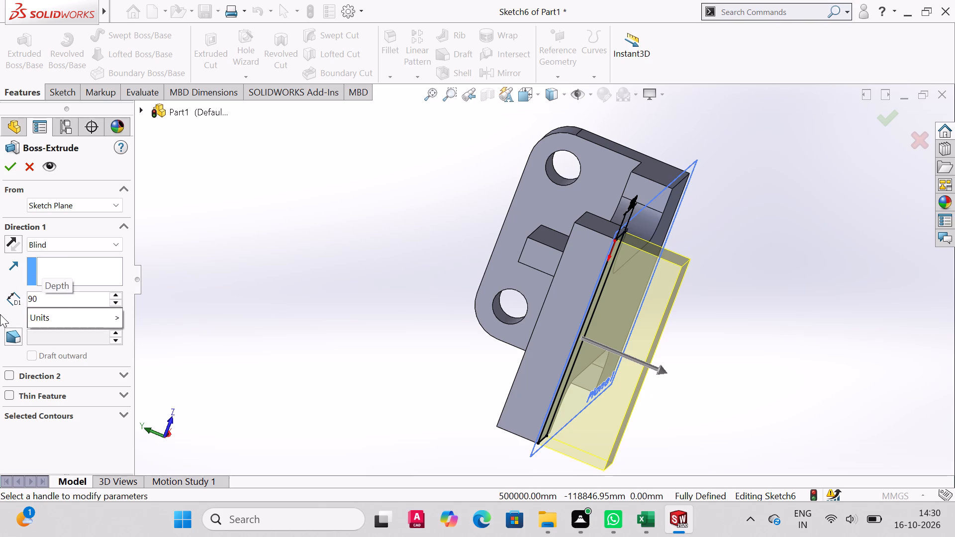
{"action": "left_click", "coordinate": [5, 166]}
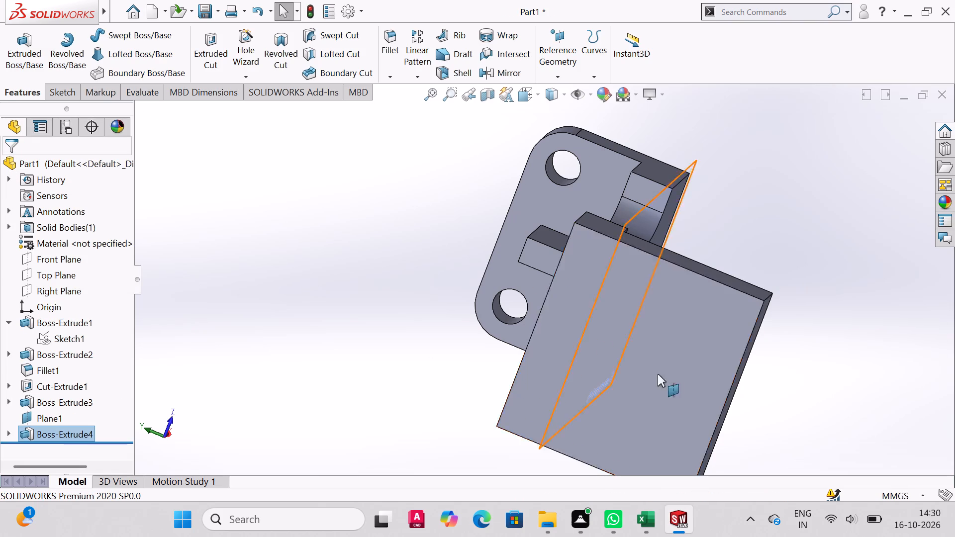
Fillet the two bottom corner edges of the downward plate with a 20 mm radius.
{"action": "middle_click_drag", "start_coordinate": [658, 373], "coordinate": [617, 334]}
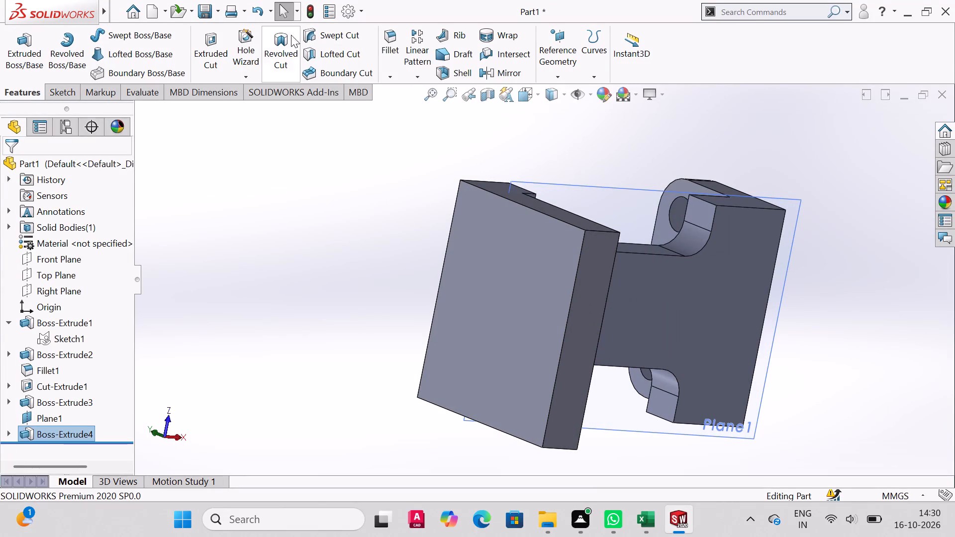
{"action": "left_click", "coordinate": [391, 36]}
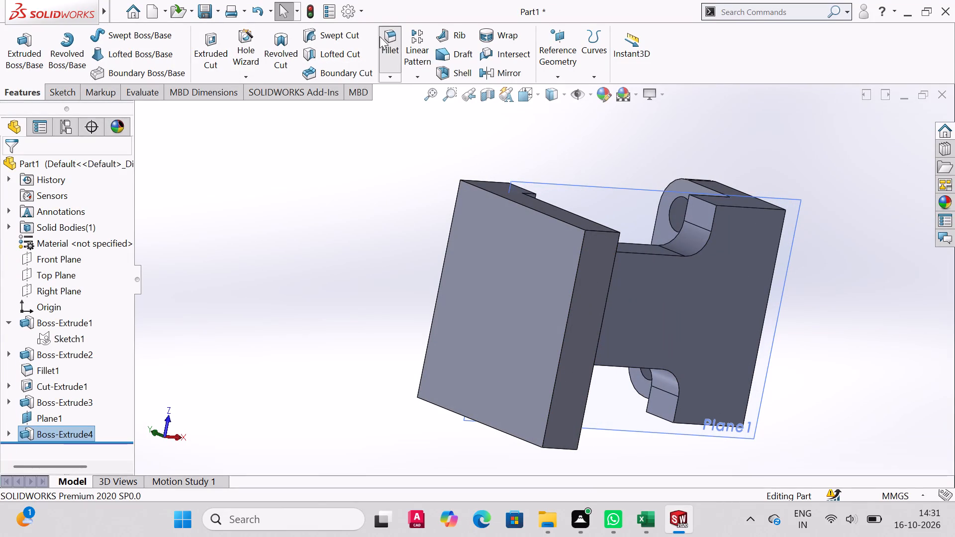
{"action": "left_click", "coordinate": [606, 230]}
{"action": "left_click", "coordinate": [561, 448]}
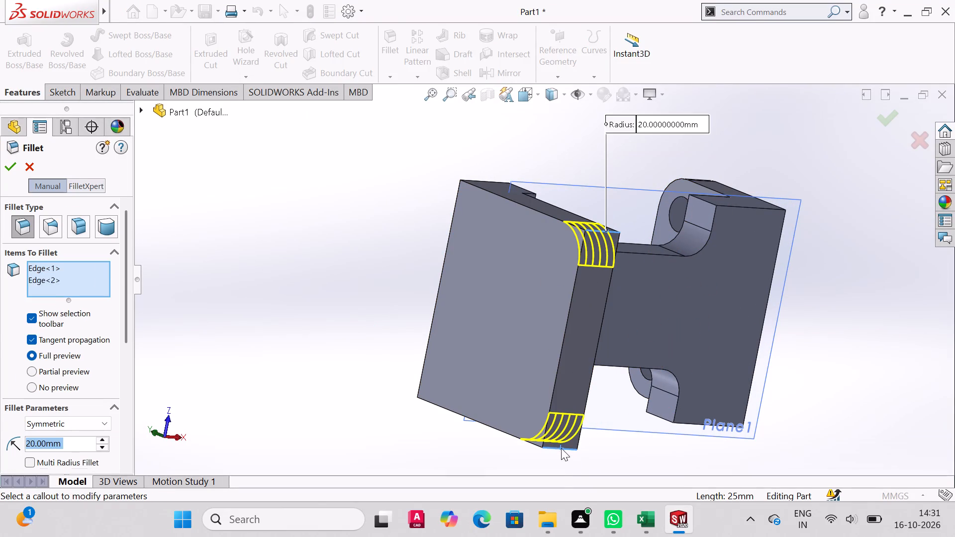
{"action": "left_click", "coordinate": [12, 166]}
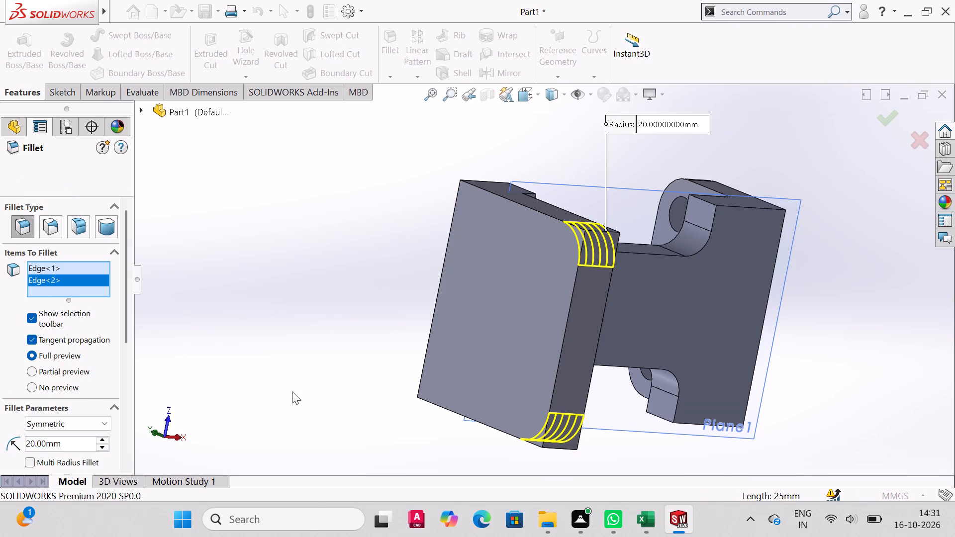
Sketch two circles on the downward plate's outer face near its bottom corners, about 25.7 mm and 24.2 mm in diameter, with centres level.
{"action": "middle_click_drag", "start_coordinate": [674, 389], "coordinate": [686, 420]}
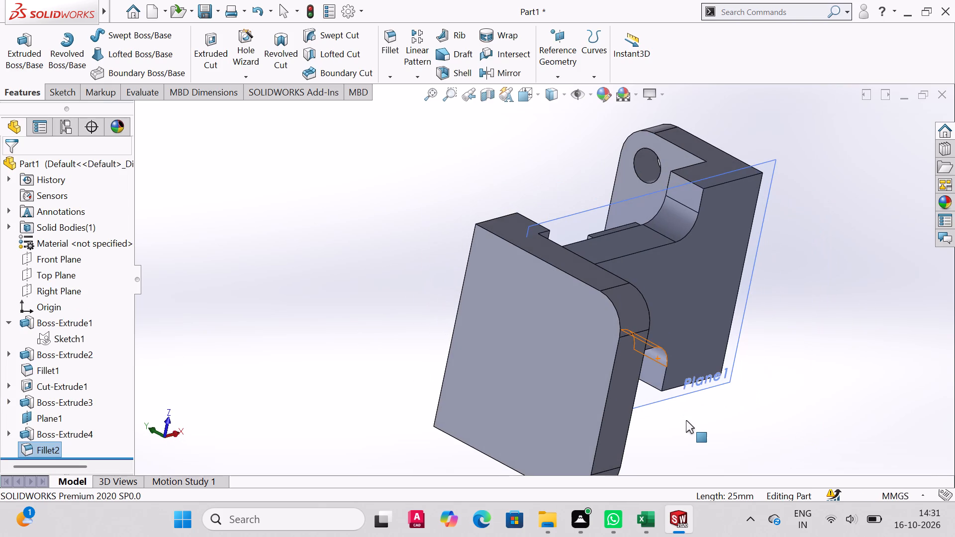
{"action": "key", "text": "ctrl+1"}
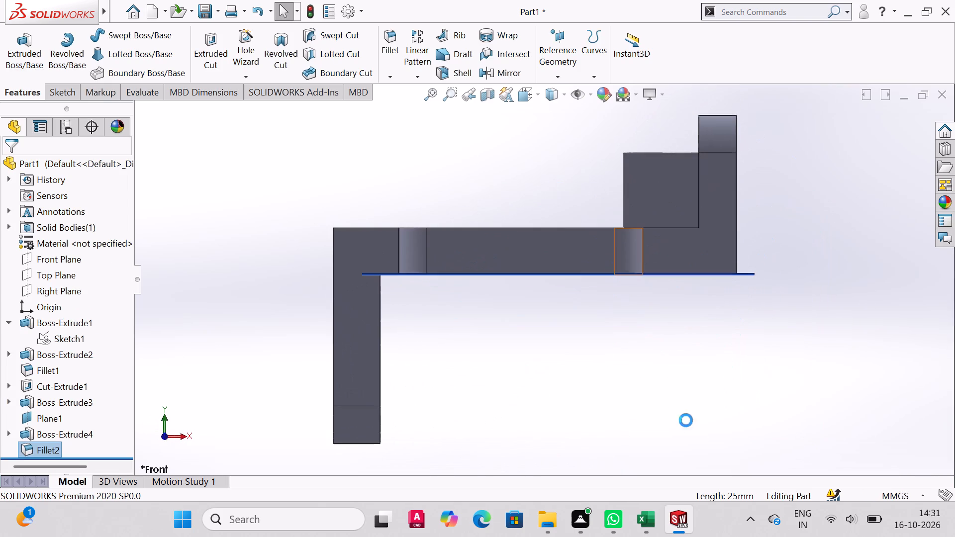
{"action": "key", "text": "ctrl+3"}
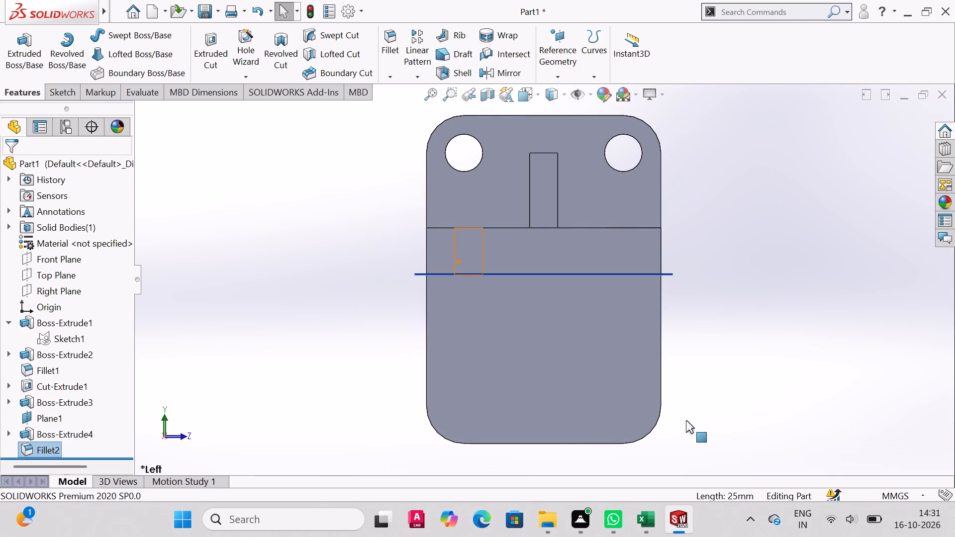
{"action": "left_click", "coordinate": [69, 89]}
{"action": "left_click", "coordinate": [107, 34]}
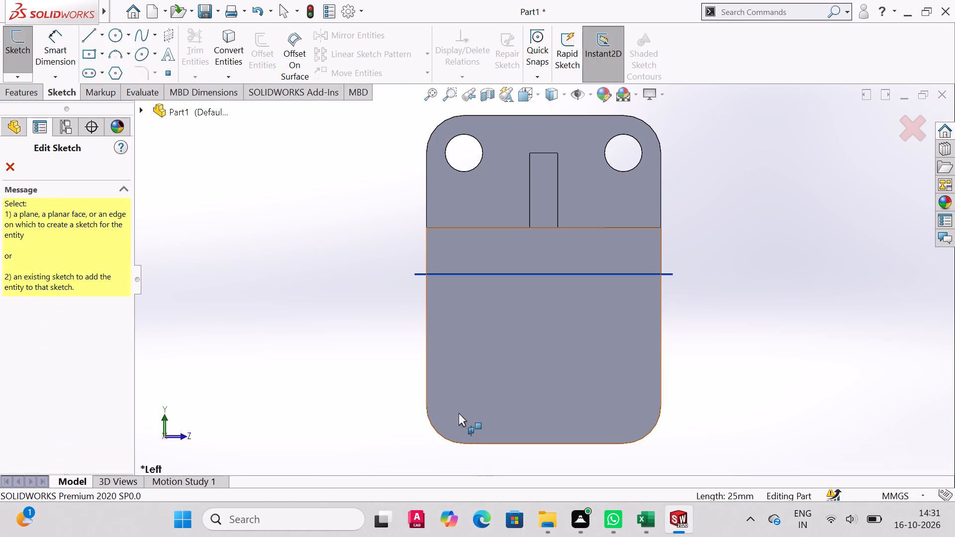
{"action": "left_click", "coordinate": [459, 402]}
{"action": "left_click", "coordinate": [462, 400]}
{"action": "left_click", "coordinate": [483, 412]}
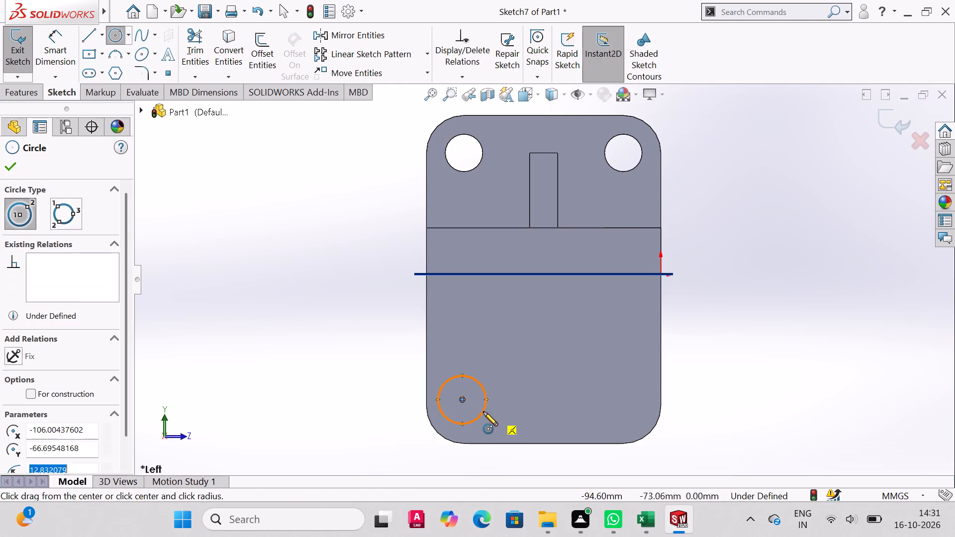
{"action": "right_click", "coordinate": [492, 395]}
{"action": "left_click", "coordinate": [520, 399]}
{"action": "left_click", "coordinate": [109, 33]}
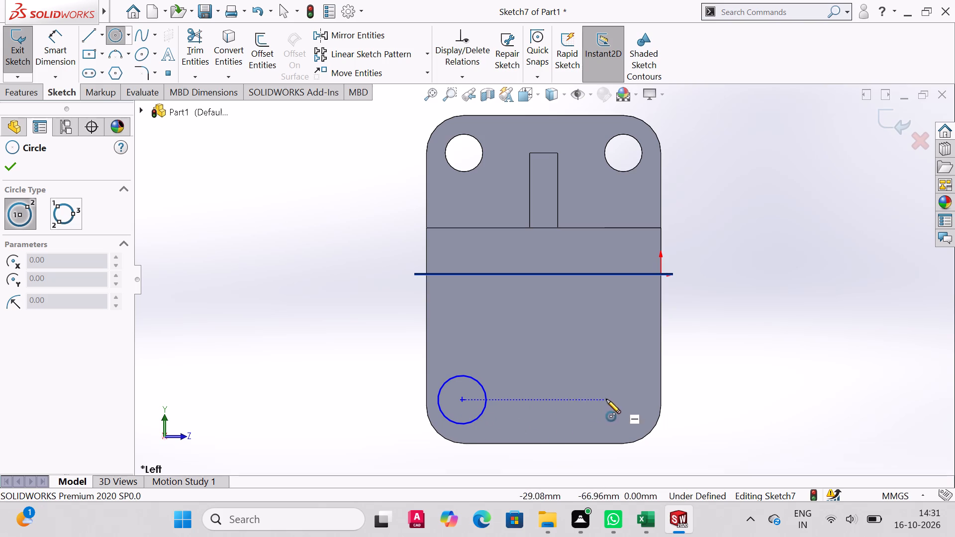
{"action": "left_click", "coordinate": [628, 399]}
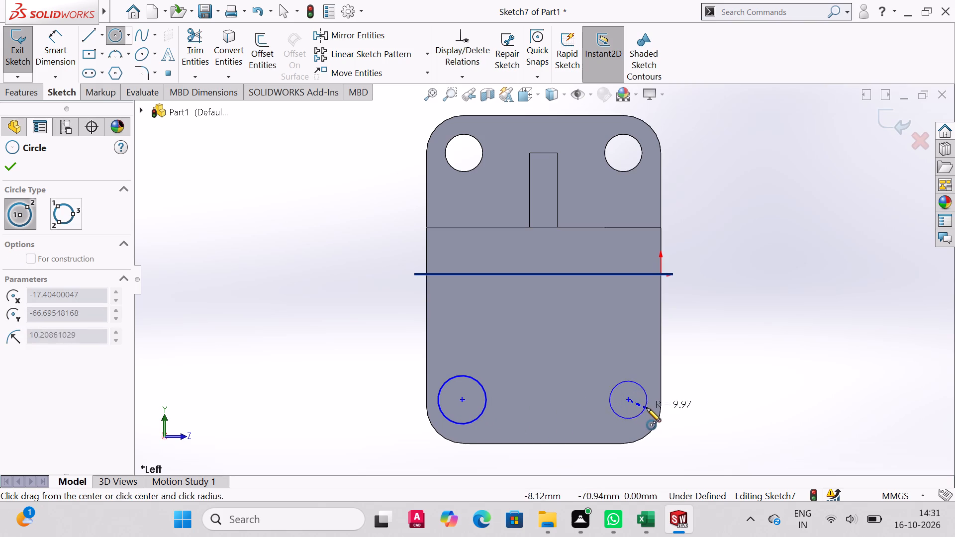
{"action": "left_click", "coordinate": [649, 409]}
{"action": "right_click", "coordinate": [650, 409]}
{"action": "left_click", "coordinate": [684, 402]}
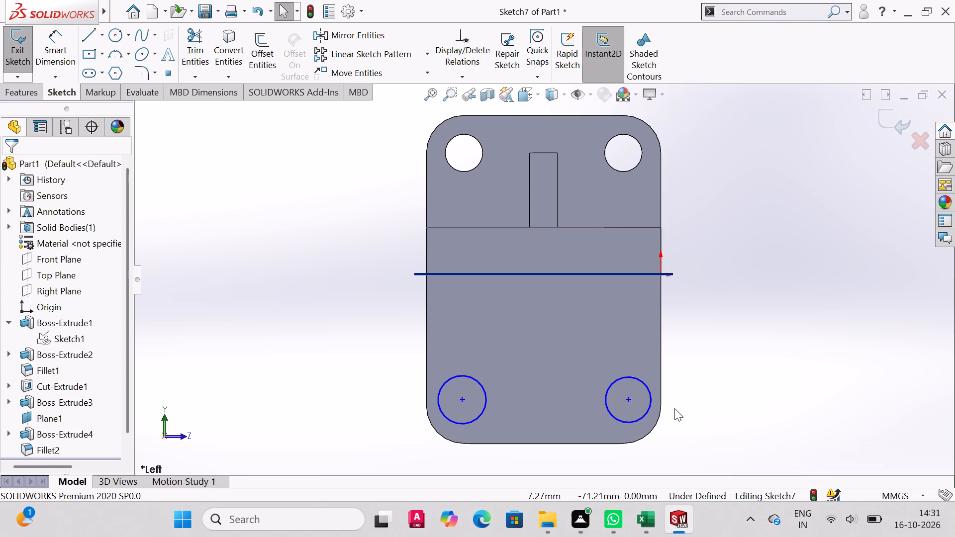
Dimension both circles on the downward plate and set each diameter to 20 mm.
{"action": "left_click", "coordinate": [61, 36]}
{"action": "left_click", "coordinate": [645, 385]}
{"action": "left_click", "coordinate": [709, 380]}
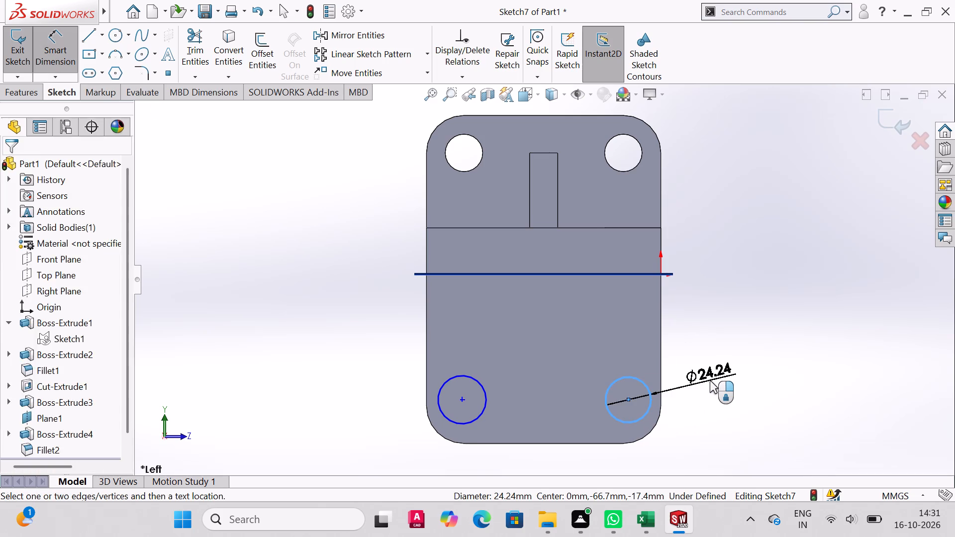
{"action": "type", "text": "20"}
{"action": "key", "text": "Return"}
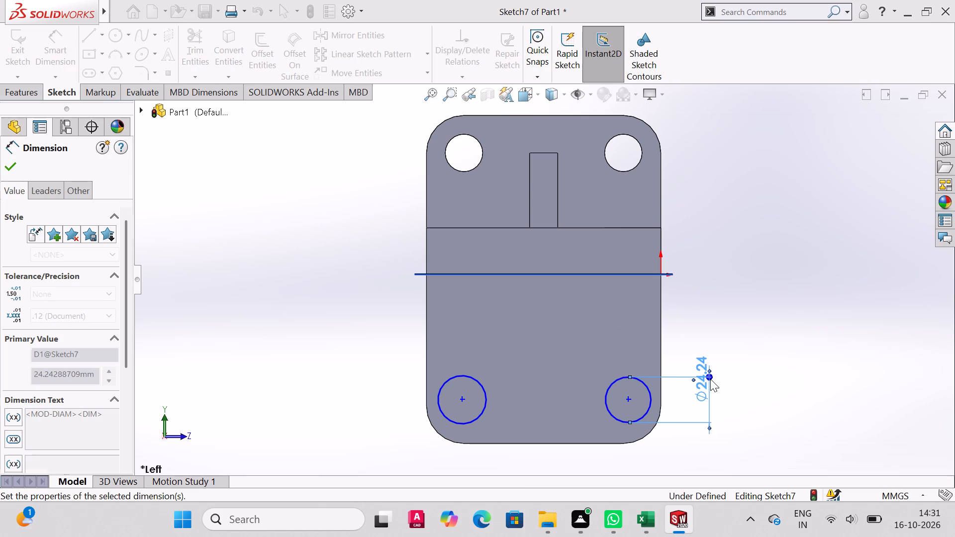
{"action": "left_click", "coordinate": [437, 398]}
{"action": "left_click", "coordinate": [381, 395]}
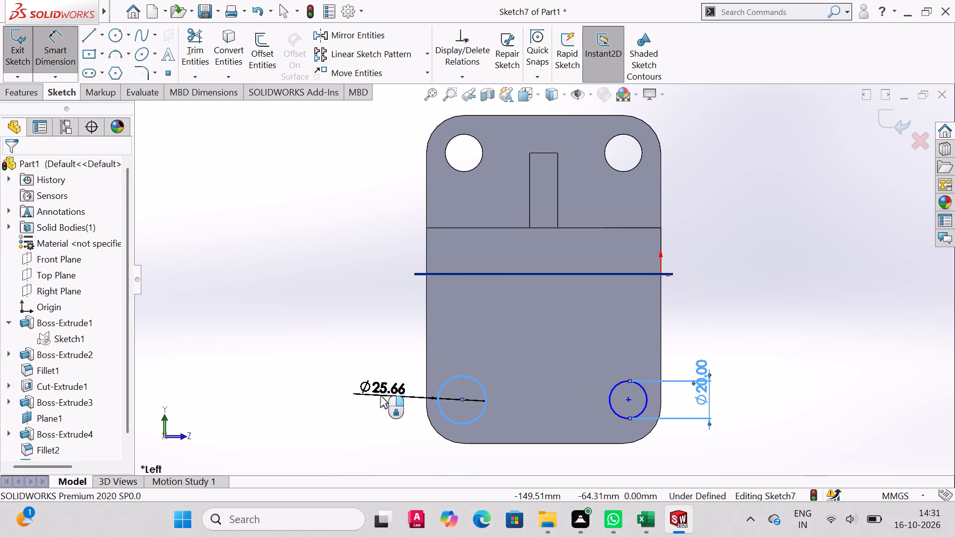
{"action": "type", "text": "20"}
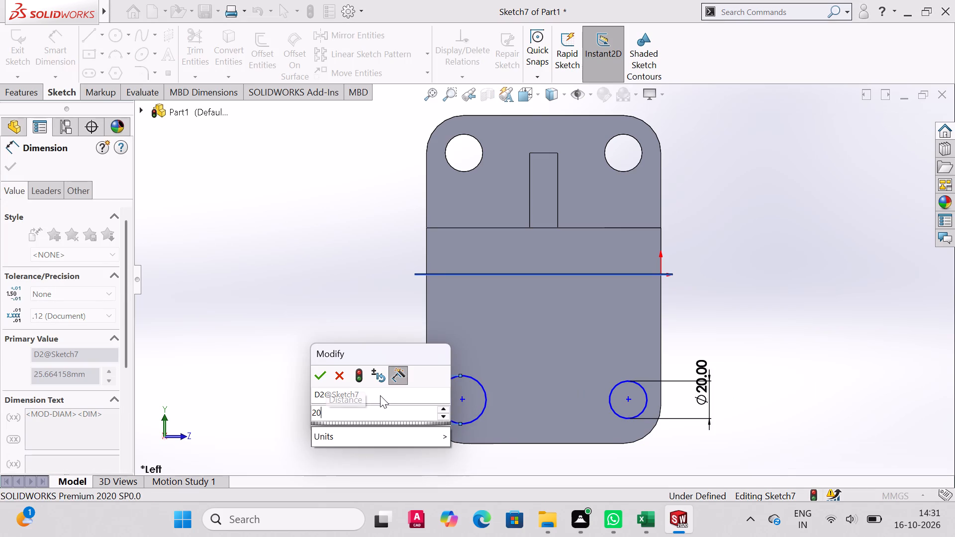
{"action": "key", "text": "Return"}
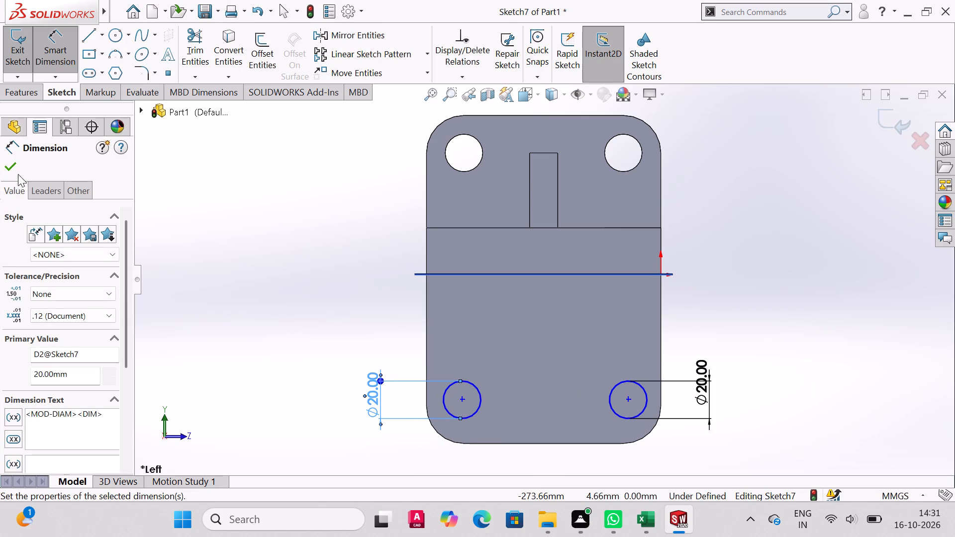
{"action": "left_click", "coordinate": [12, 167]}
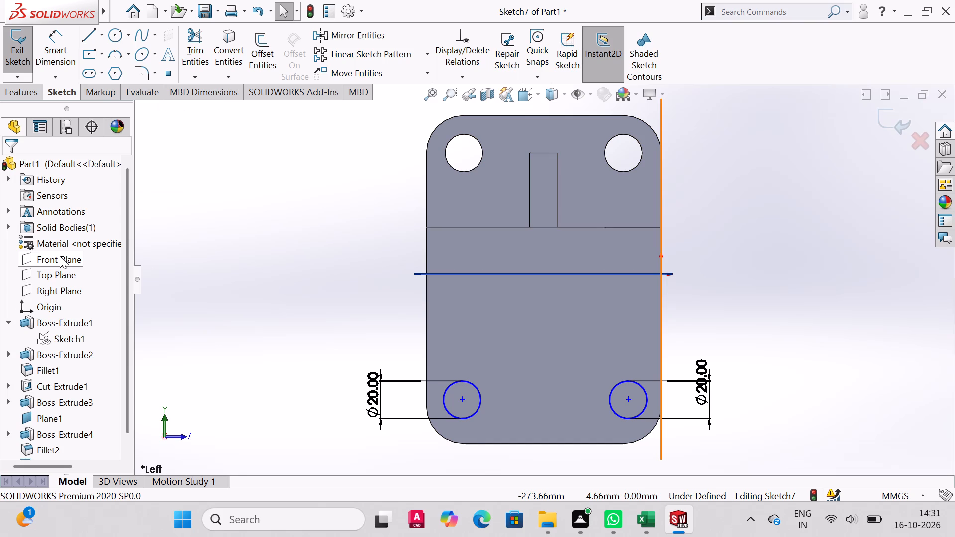
Dimension the centre of the circle nearest the origin from the base's top edge and set the distance to 70 mm.
{"action": "left_click", "coordinate": [47, 39]}
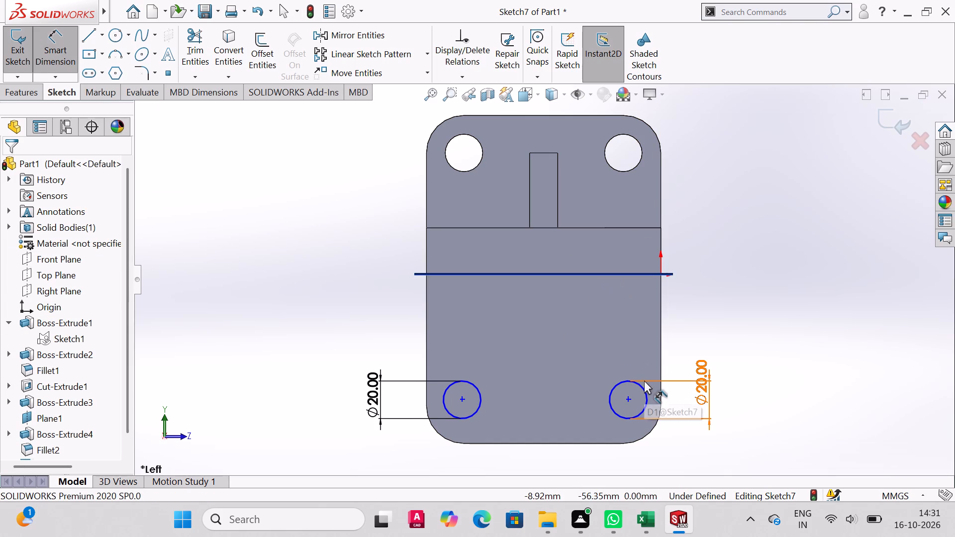
{"action": "left_click", "coordinate": [623, 227]}
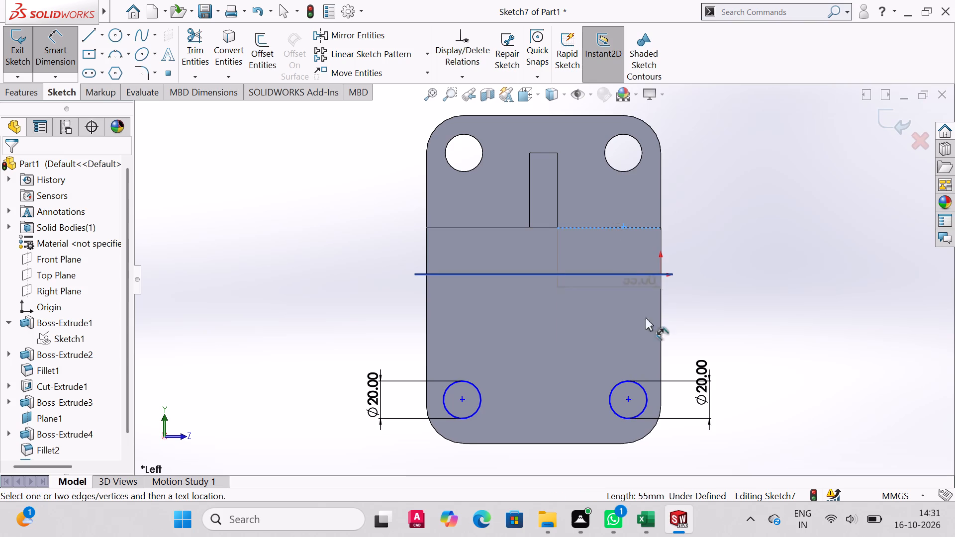
{"action": "left_click", "coordinate": [630, 400]}
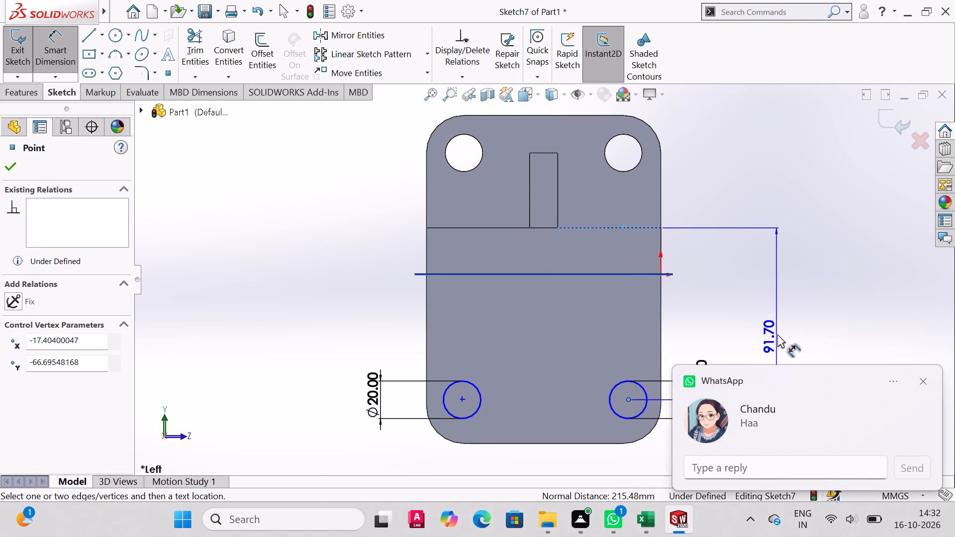
{"action": "left_click", "coordinate": [771, 332]}
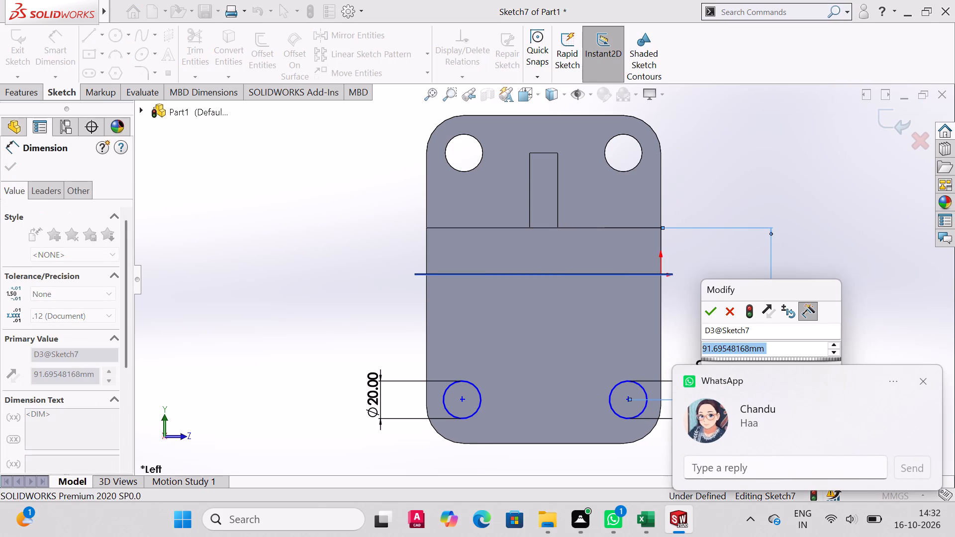
{"action": "type", "text": "70"}
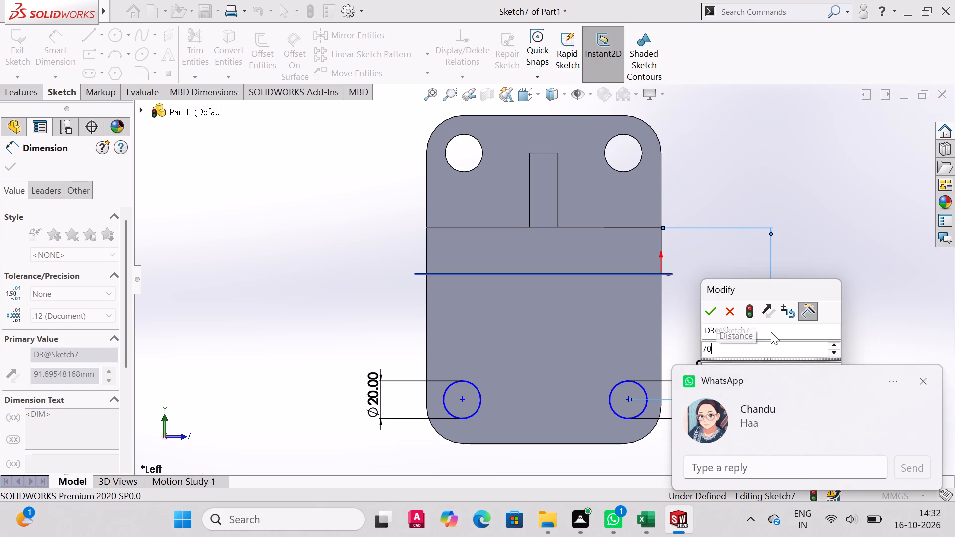
{"action": "key", "text": "Return"}
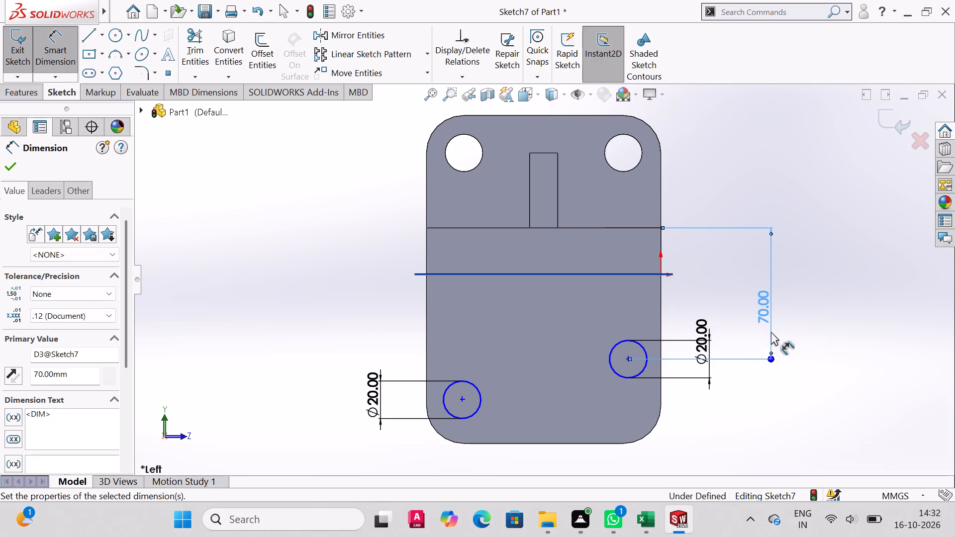
{"action": "middle_click_drag", "start_coordinate": [762, 281], "coordinate": [712, 309]}
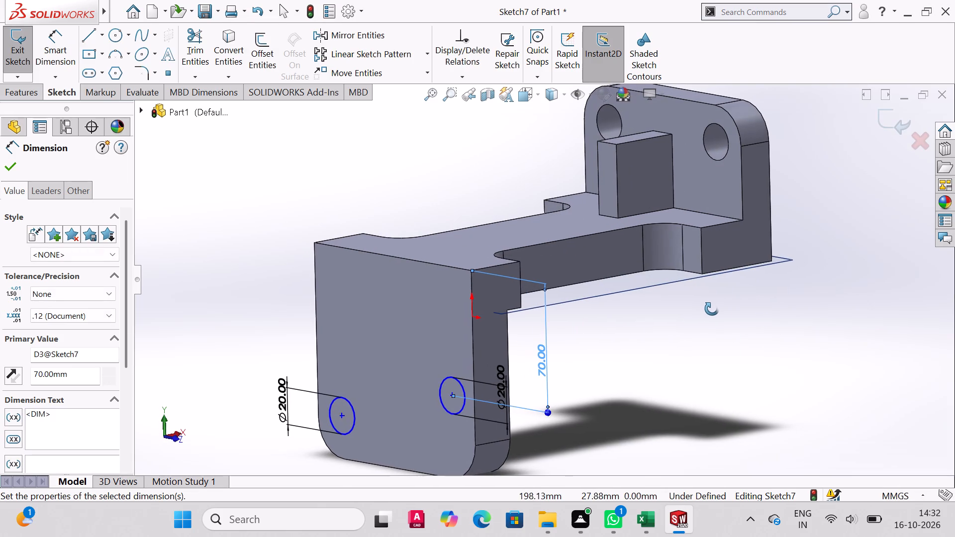
{"action": "middle_click_drag", "start_coordinate": [712, 309], "coordinate": [712, 309]}
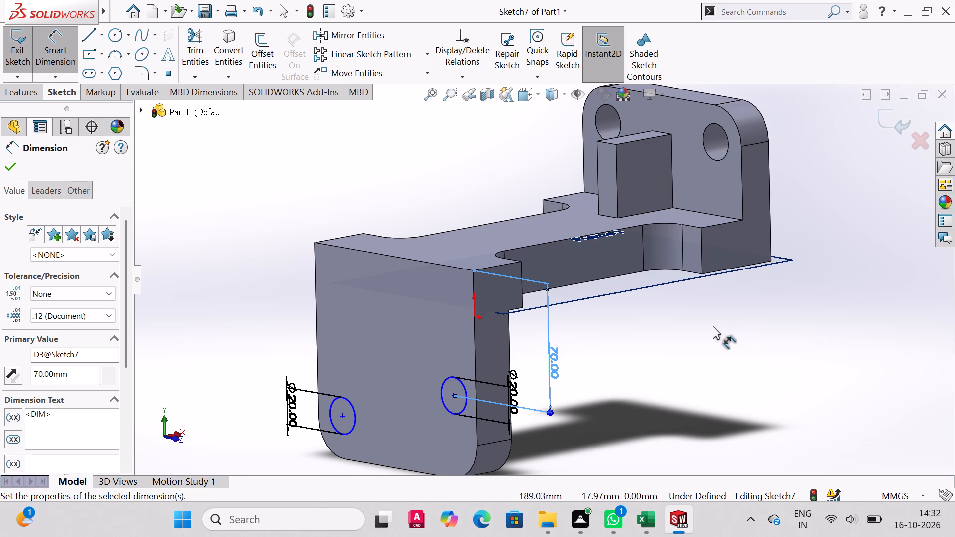
{"action": "left_click", "coordinate": [3, 168]}
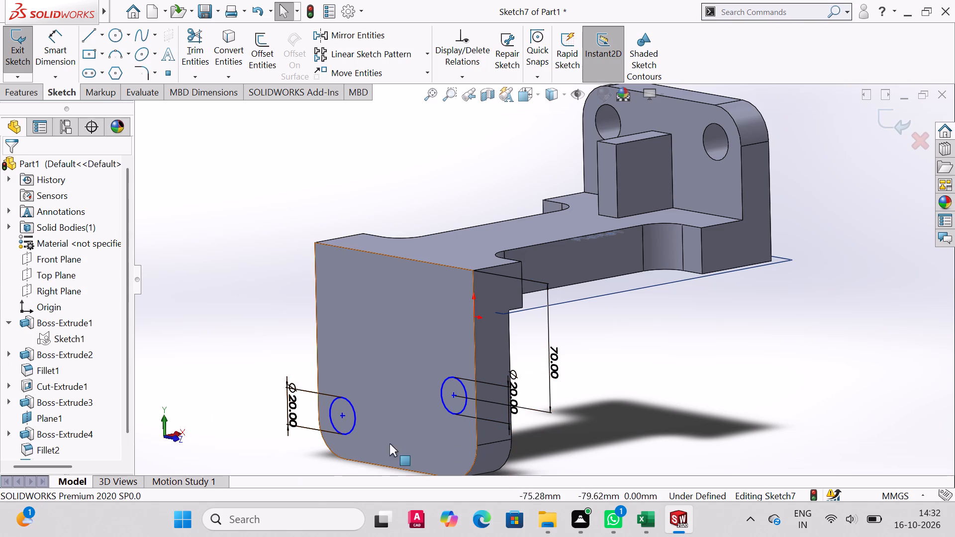
Dimension the other circle's centre from the outer face's top edge and set the distance to 70 mm.
{"action": "left_click", "coordinate": [342, 417]}
{"action": "left_click", "coordinate": [350, 249]}
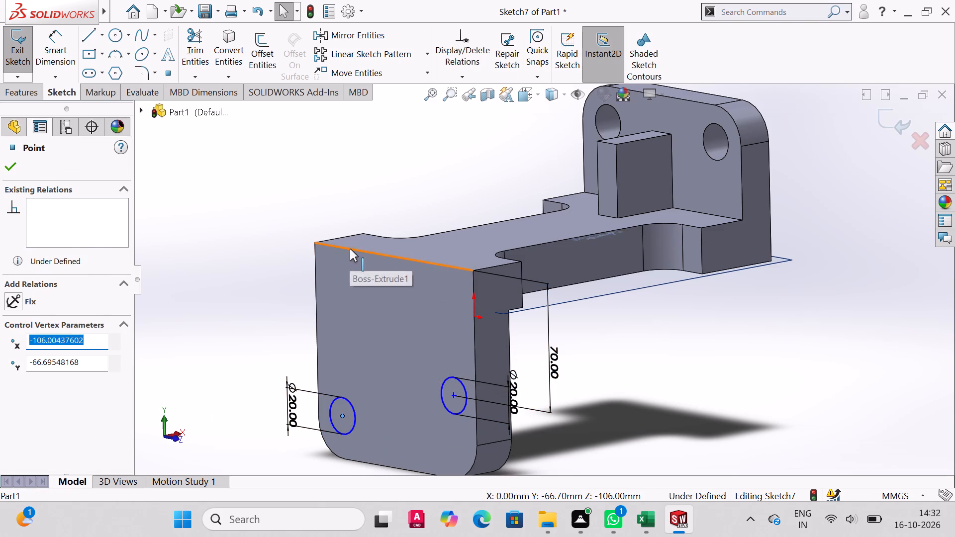
{"action": "left_click", "coordinate": [57, 39]}
{"action": "left_click", "coordinate": [341, 416]}
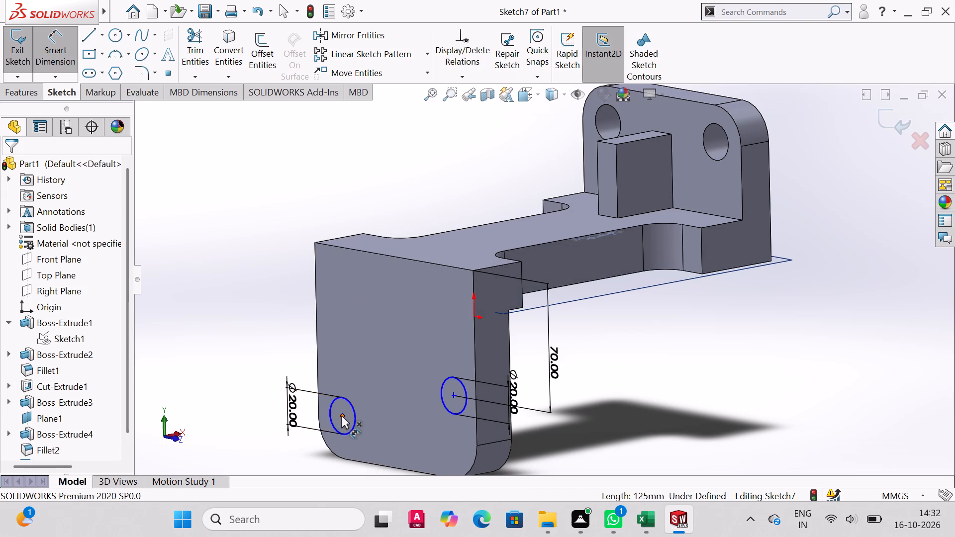
{"action": "left_click", "coordinate": [366, 250]}
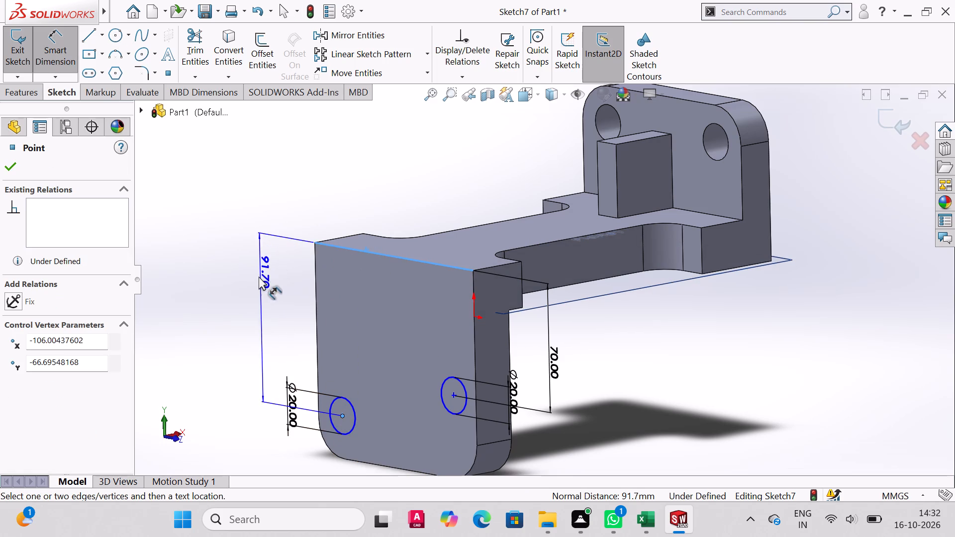
{"action": "left_click", "coordinate": [255, 325]}
{"action": "type", "text": "70"}
{"action": "key", "text": "Return"}
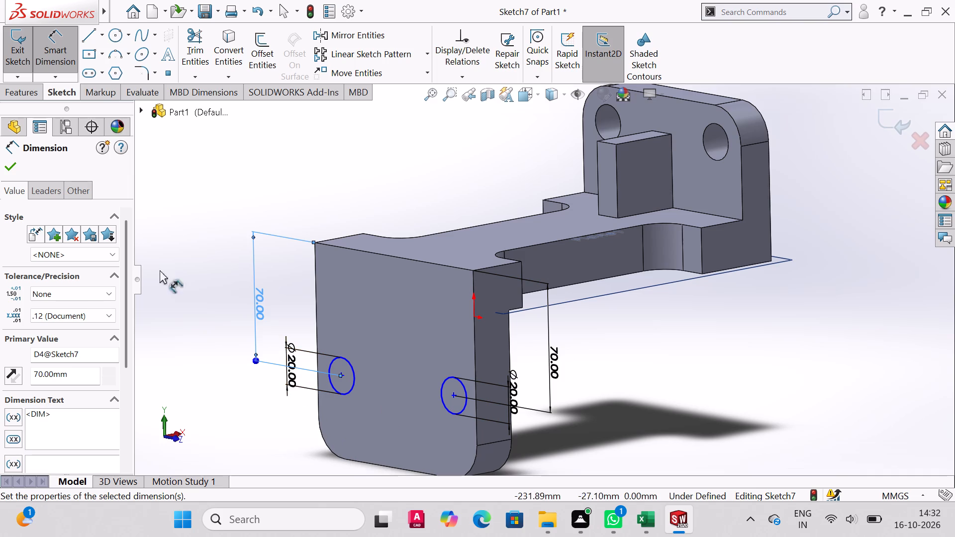
Dimension the distance between the two circle centres on the downward plate and set it to 85 mm.
{"action": "left_click", "coordinate": [9, 172]}
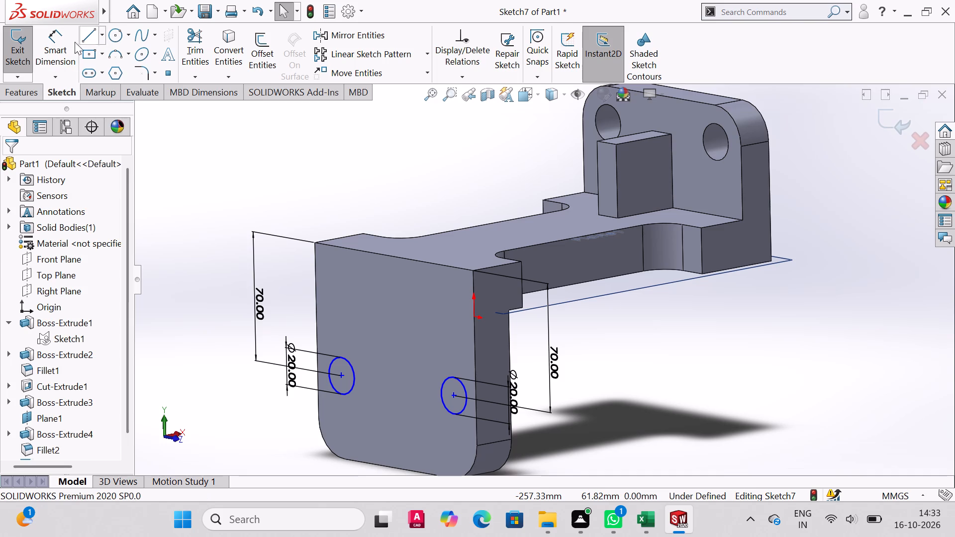
{"action": "left_click", "coordinate": [58, 42]}
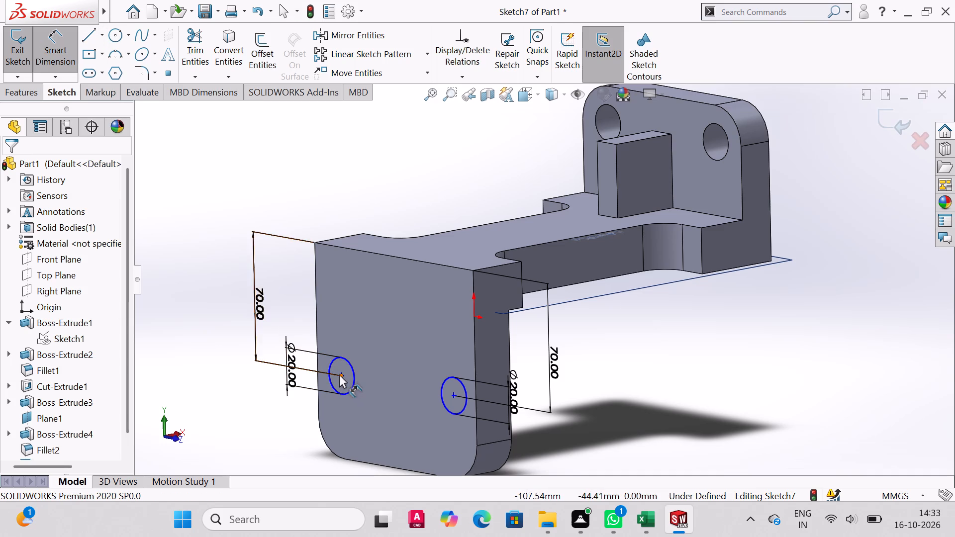
{"action": "left_click", "coordinate": [342, 374]}
{"action": "left_click", "coordinate": [454, 396]}
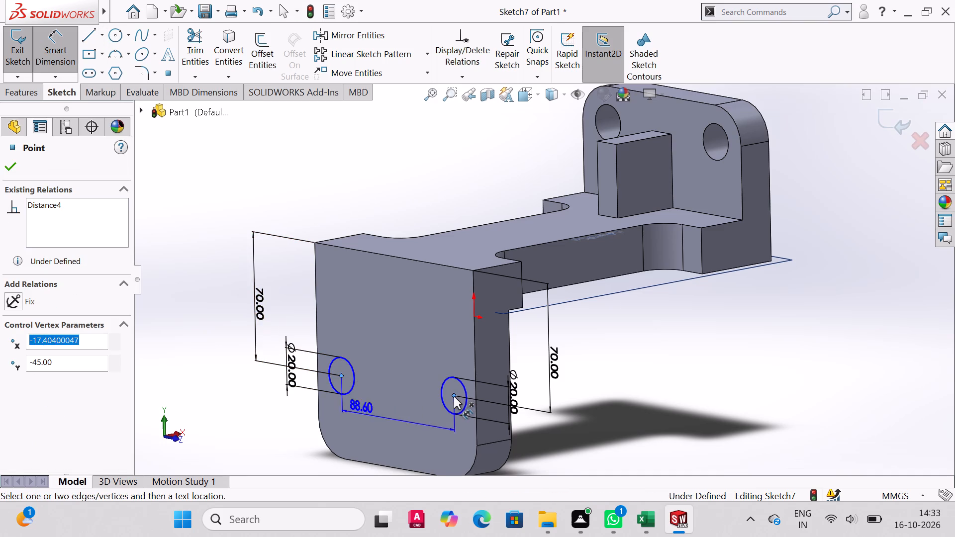
{"action": "left_click", "coordinate": [397, 199]}
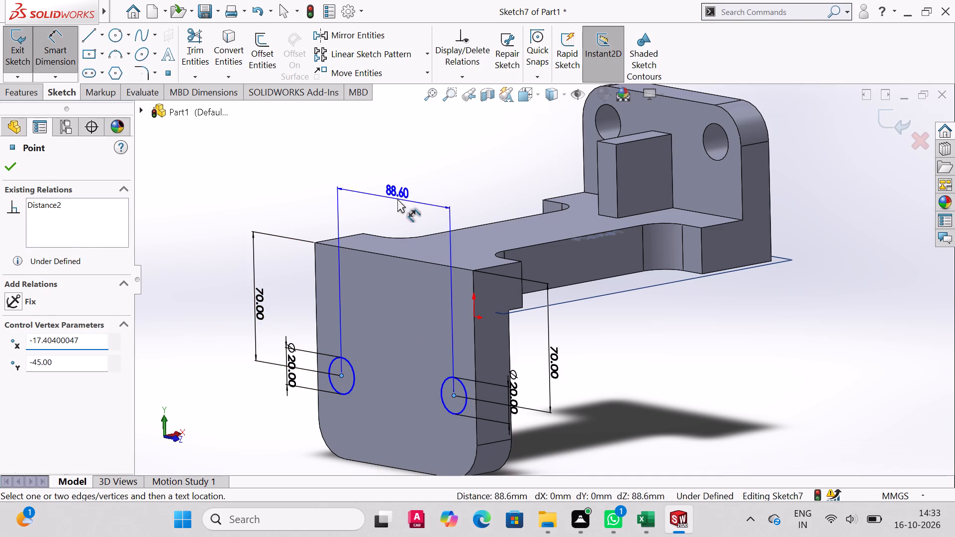
{"action": "type", "text": "85"}
{"action": "key", "text": "Return"}
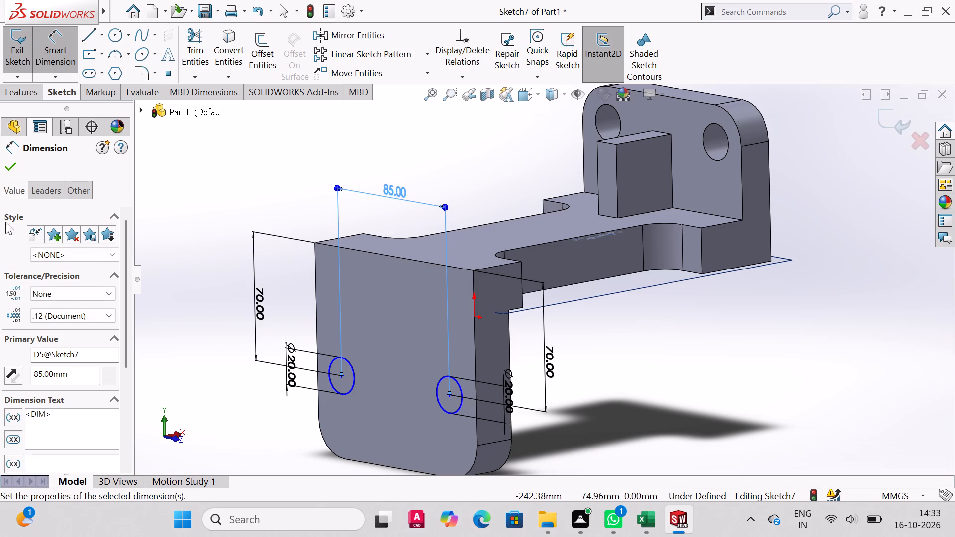
{"action": "left_click", "coordinate": [5, 173]}
Examine the circle sketch from several sides and highlight the base, upright plate and central block extrusions to see their geometry.
{"action": "middle_click", "coordinate": [486, 431]}
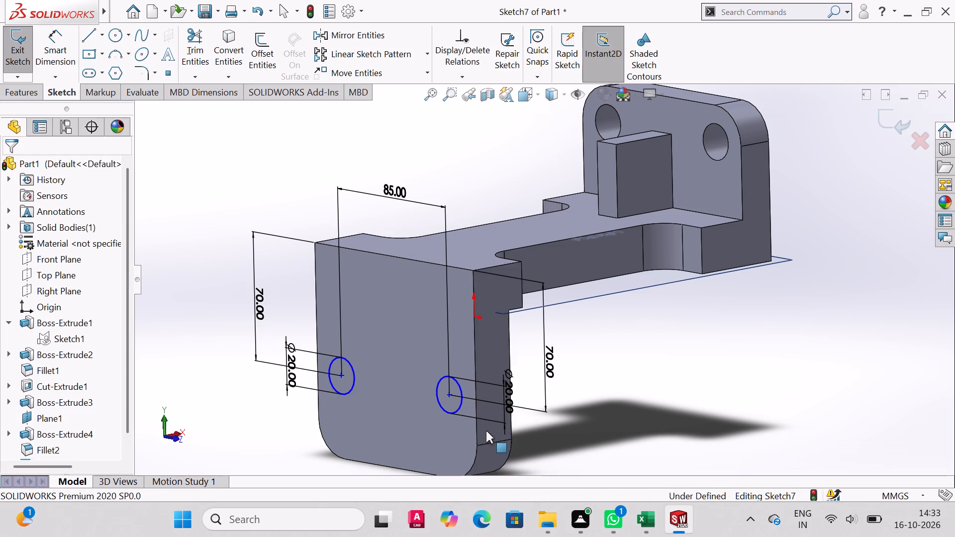
{"action": "key", "text": "ctrl+3"}
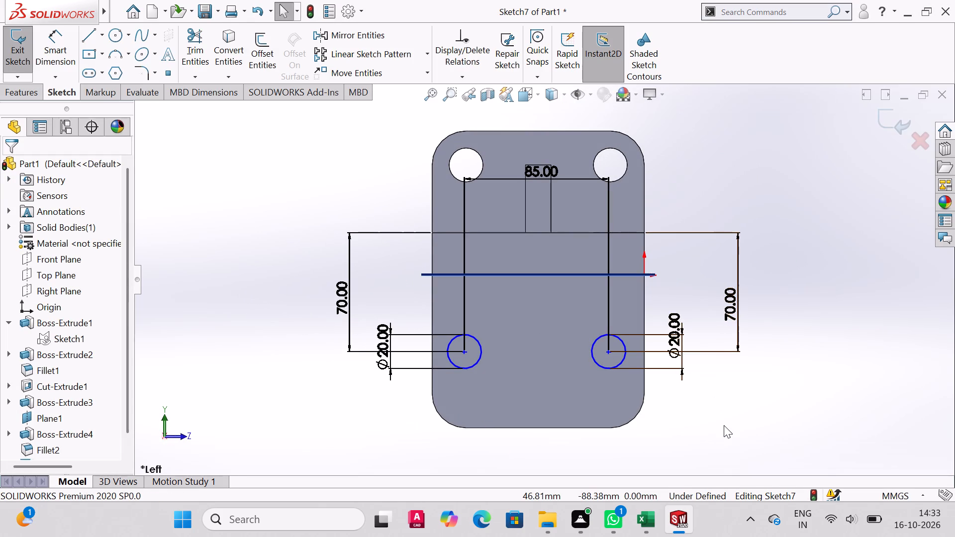
{"action": "middle_click_drag", "start_coordinate": [865, 328], "coordinate": [827, 353]}
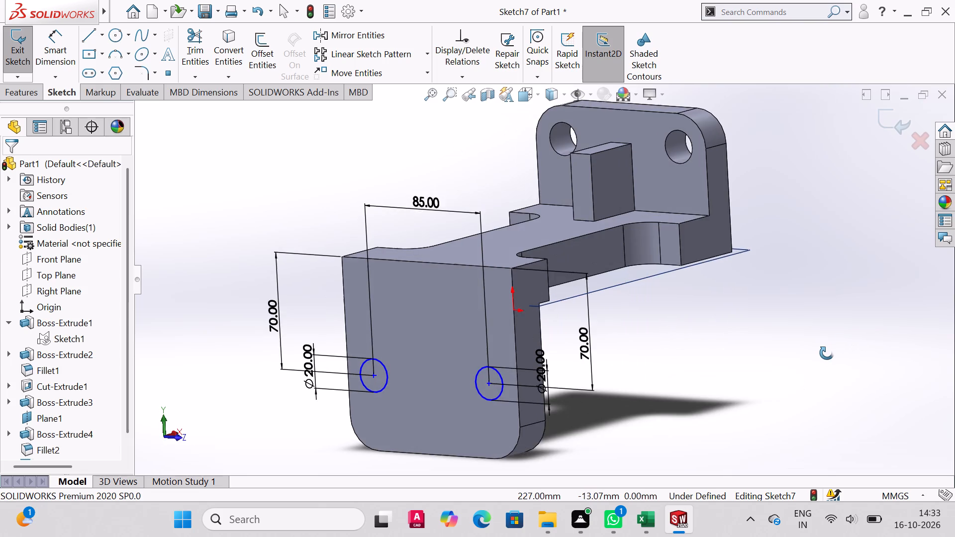
{"action": "middle_click_drag", "start_coordinate": [827, 353], "coordinate": [787, 379]}
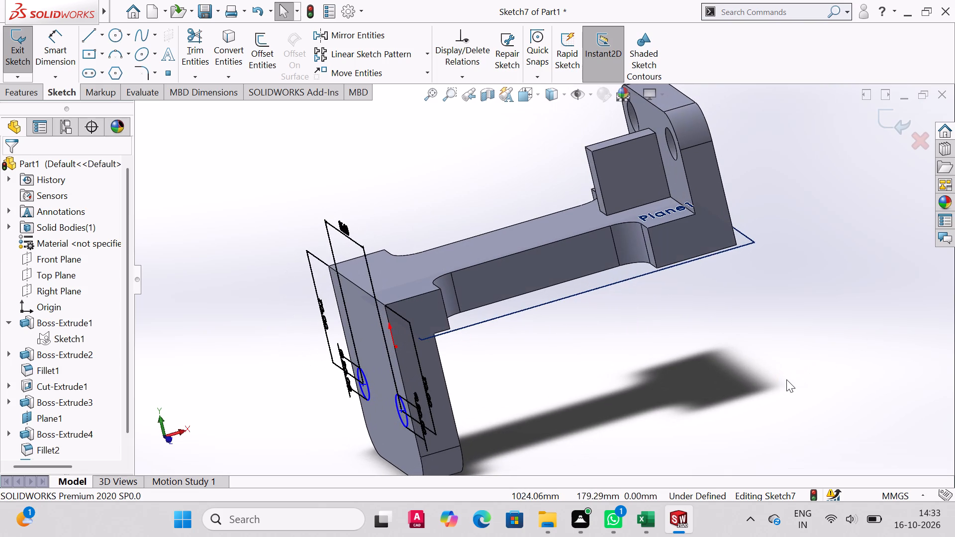
{"action": "middle_click_drag", "start_coordinate": [630, 343], "coordinate": [676, 300]}
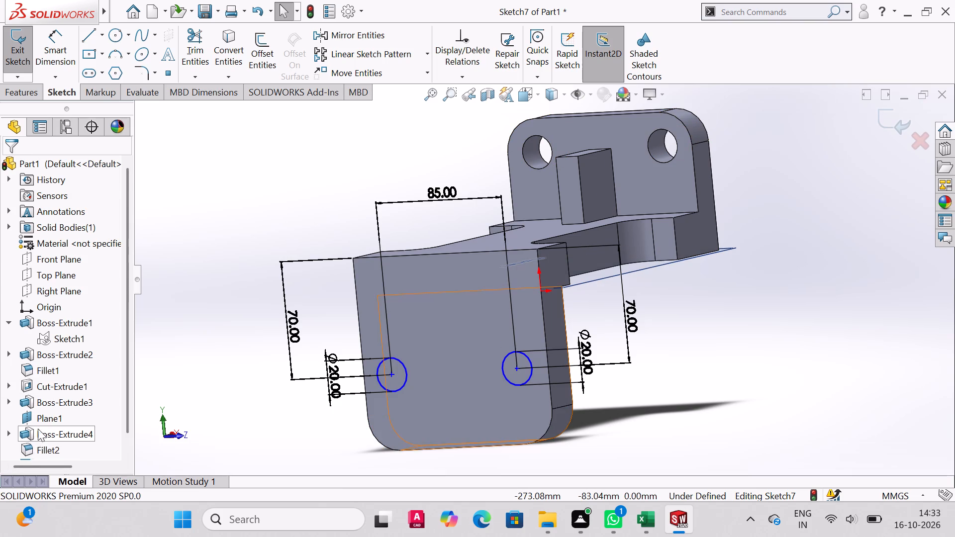
{"action": "scroll", "coordinate": [38, 426], "scroll_direction": "down", "scroll_amount": 3}
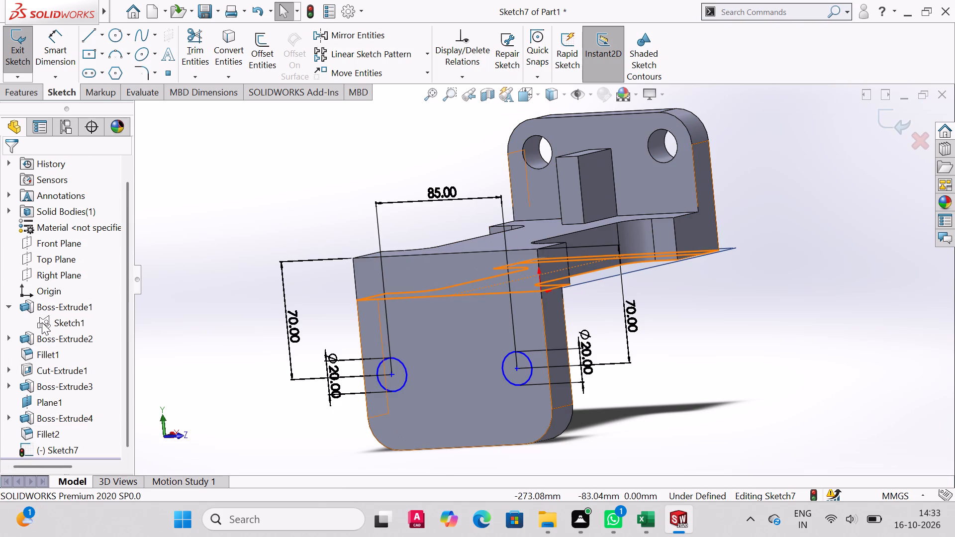
{"action": "left_click", "coordinate": [25, 342]}
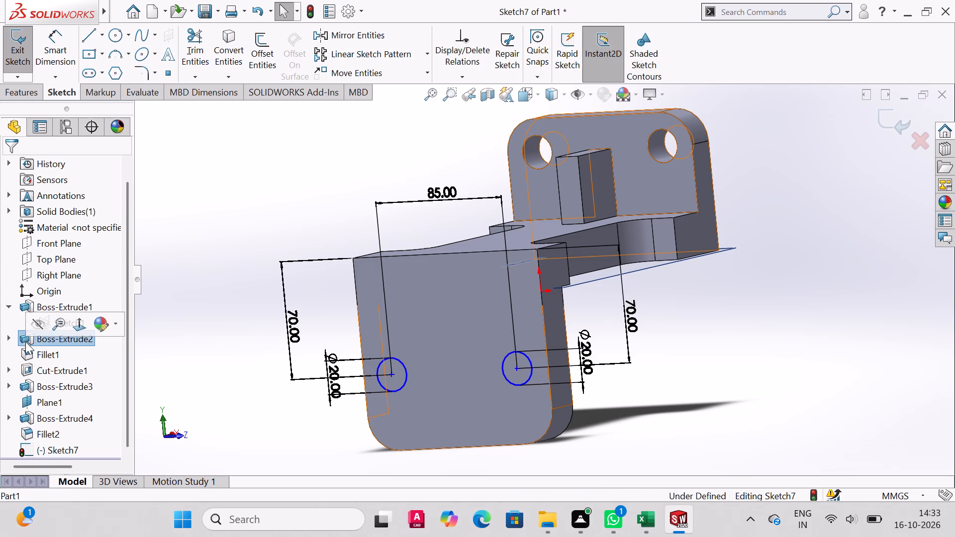
{"action": "left_click", "coordinate": [31, 305]}
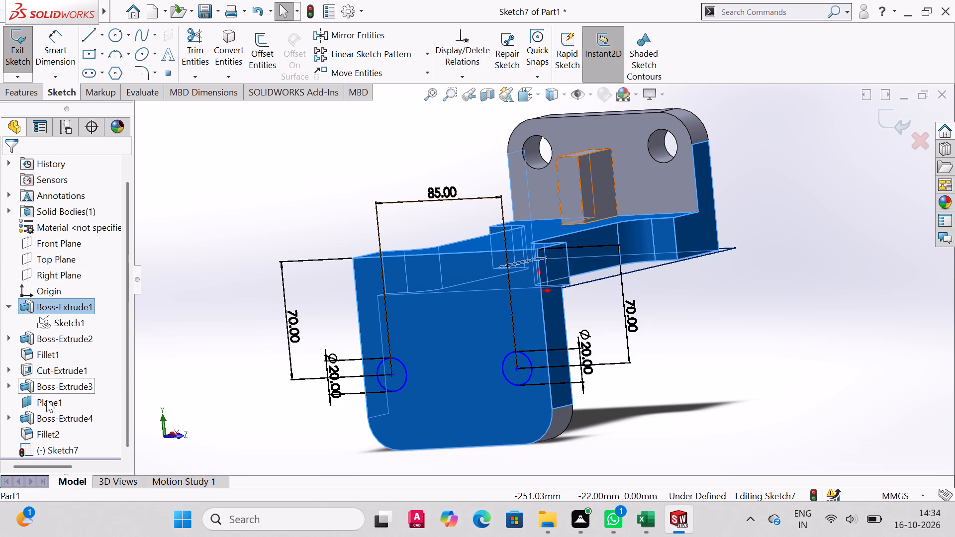
{"action": "left_click", "coordinate": [33, 343]}
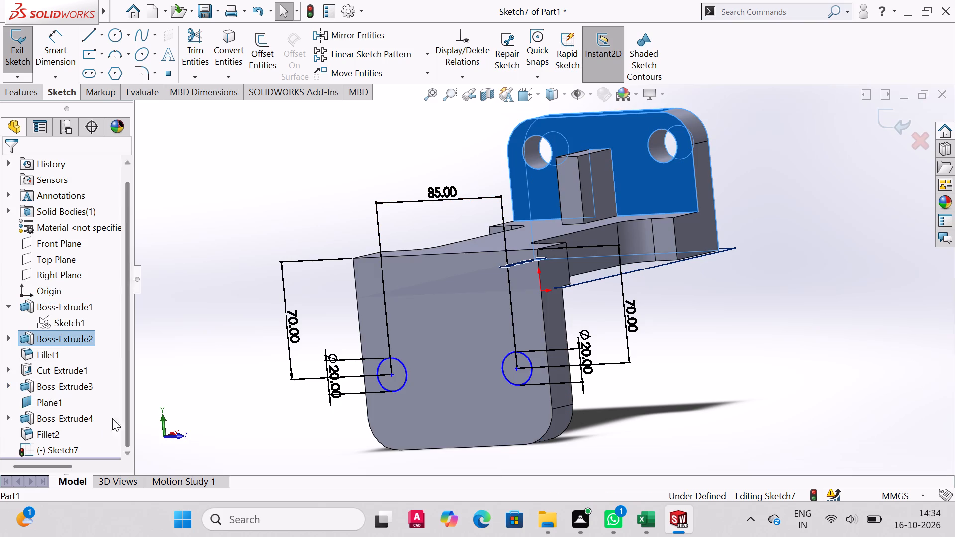
{"action": "left_click", "coordinate": [39, 387]}
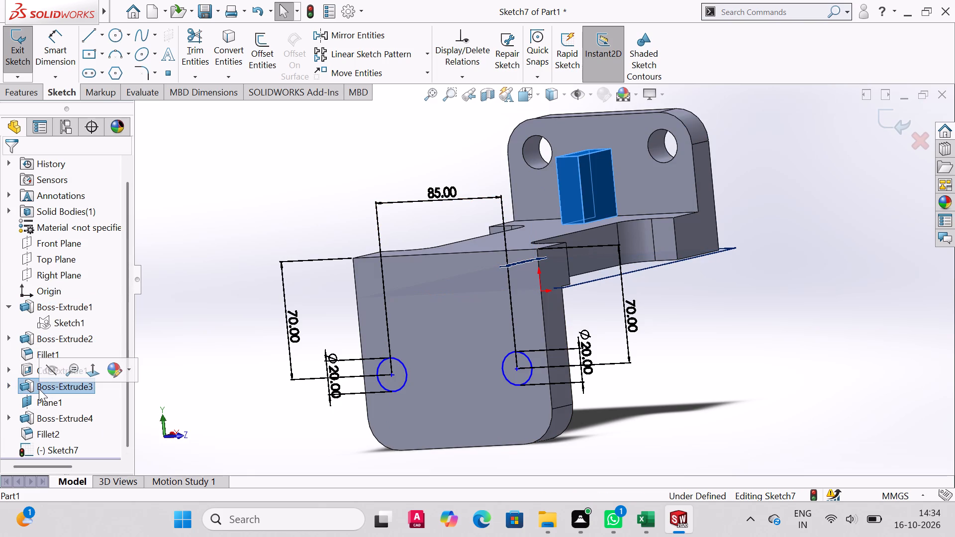
{"action": "left_click", "coordinate": [21, 382]}
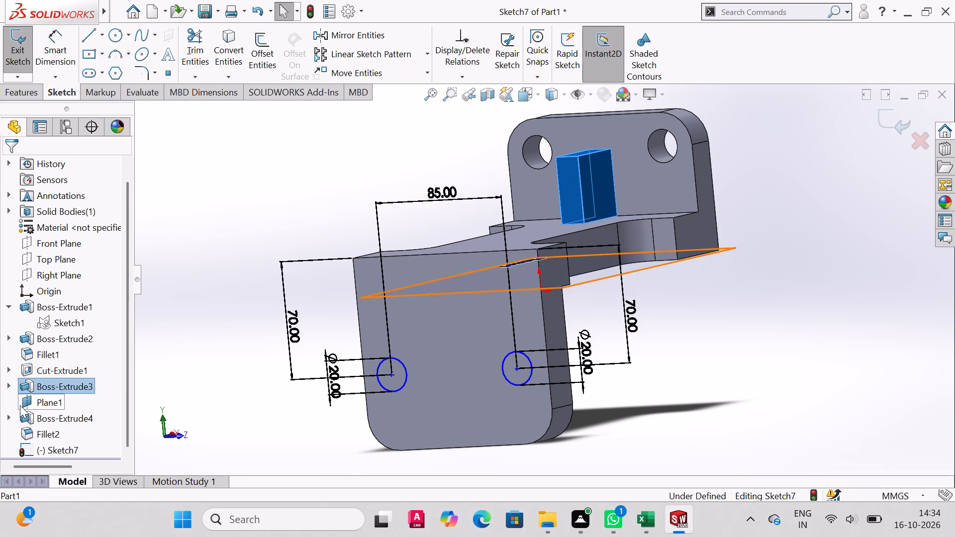
Highlight the downward plate's extrusion and examine it from the side and from below.
{"action": "left_click", "coordinate": [20, 418]}
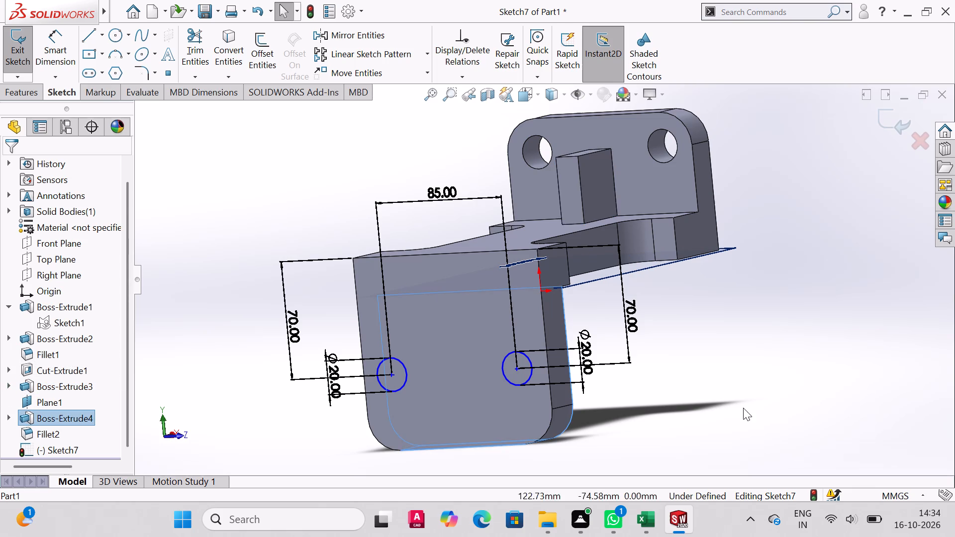
{"action": "middle_click_drag", "start_coordinate": [745, 407], "coordinate": [695, 392]}
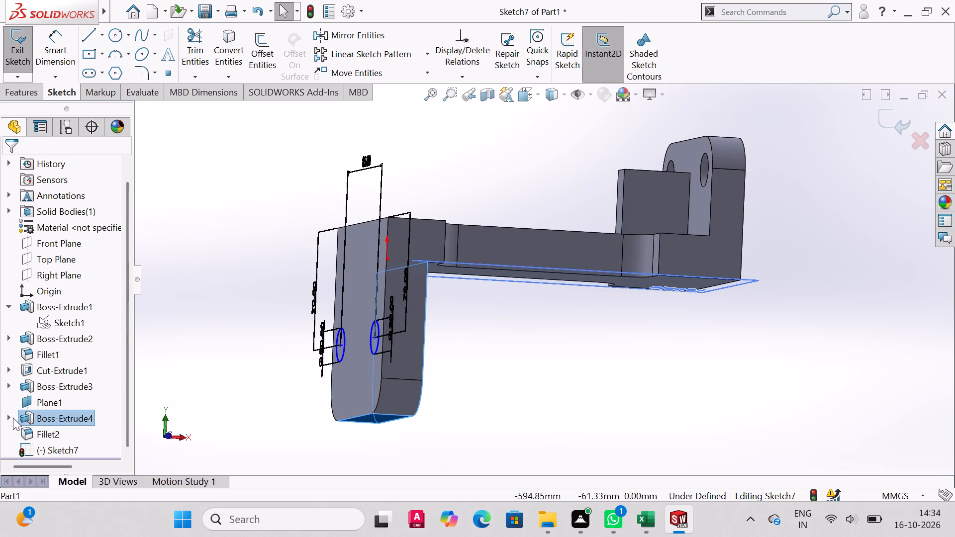
{"action": "left_click", "coordinate": [26, 418]}
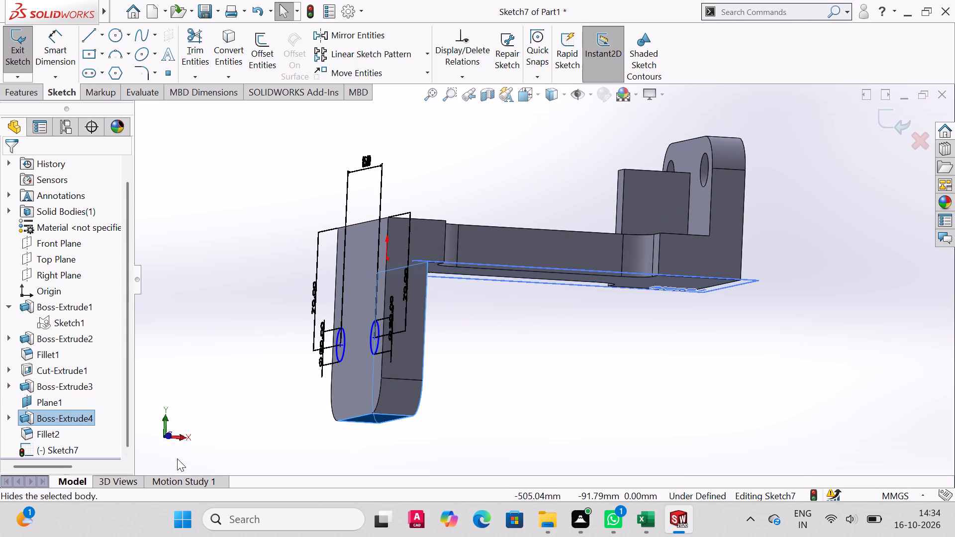
{"action": "key", "text": "Escape"}
{"action": "key", "text": "Escape"}
{"action": "key", "text": "Escape"}
{"action": "key", "text": "Escape"}
{"action": "key", "text": "Escape"}
{"action": "key", "text": "Escape"}
{"action": "key", "text": "Escape"}
{"action": "key", "text": "Escape"}
{"action": "left_click", "coordinate": [553, 379]}
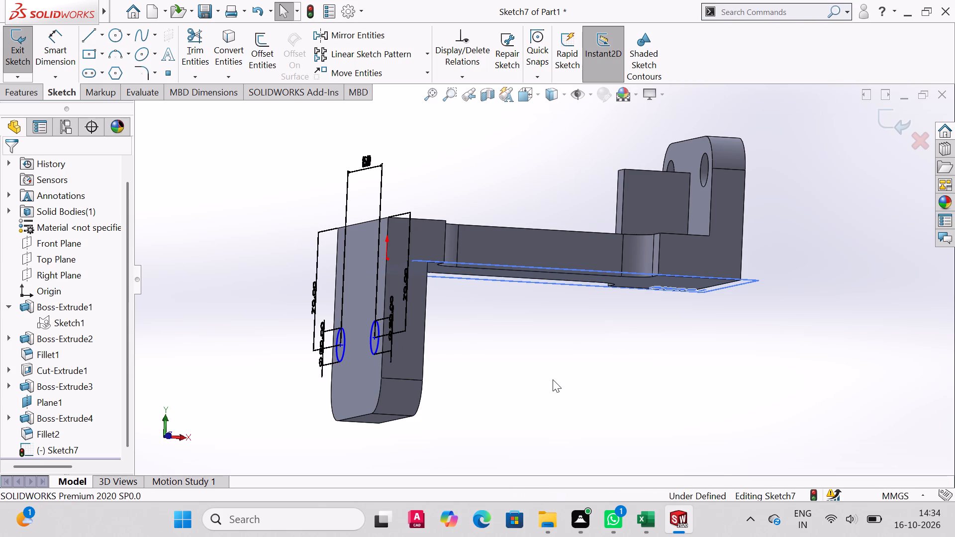
{"action": "key", "text": "Escape"}
{"action": "key", "text": "Escape"}
{"action": "key", "text": "Escape"}
{"action": "key", "text": "Escape"}
{"action": "left_click", "coordinate": [28, 419]}
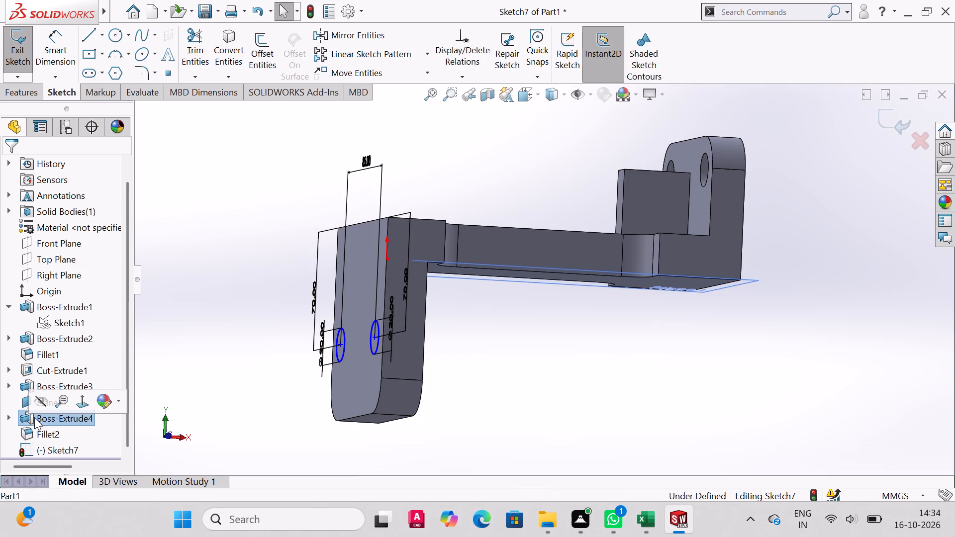
{"action": "key", "text": "Escape"}
{"action": "key", "text": "Escape"}
{"action": "key", "text": "Escape"}
{"action": "right_click", "coordinate": [524, 380]}
{"action": "key", "text": "Escape"}
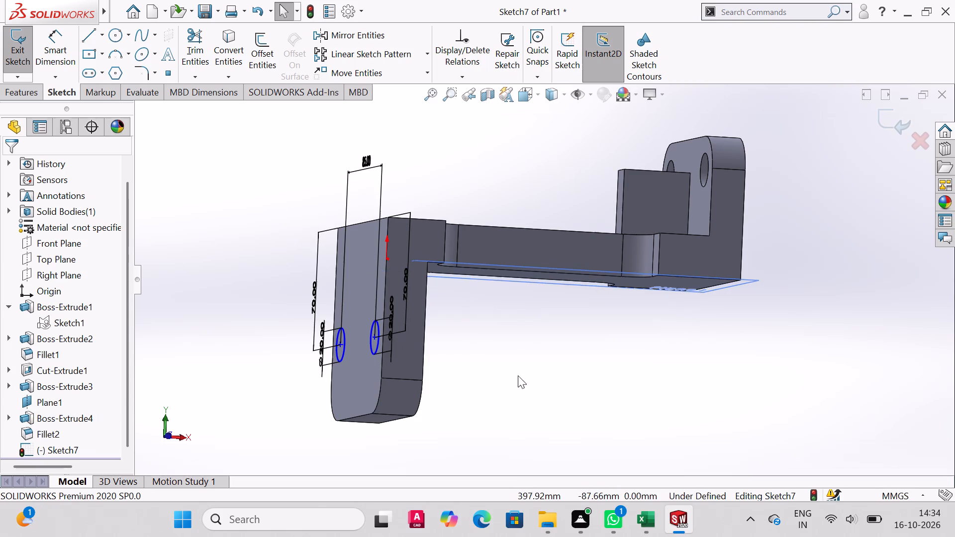
{"action": "key", "text": "Escape"}
{"action": "key", "text": "Escape"}
{"action": "middle_click_drag", "start_coordinate": [493, 360], "coordinate": [502, 375]}
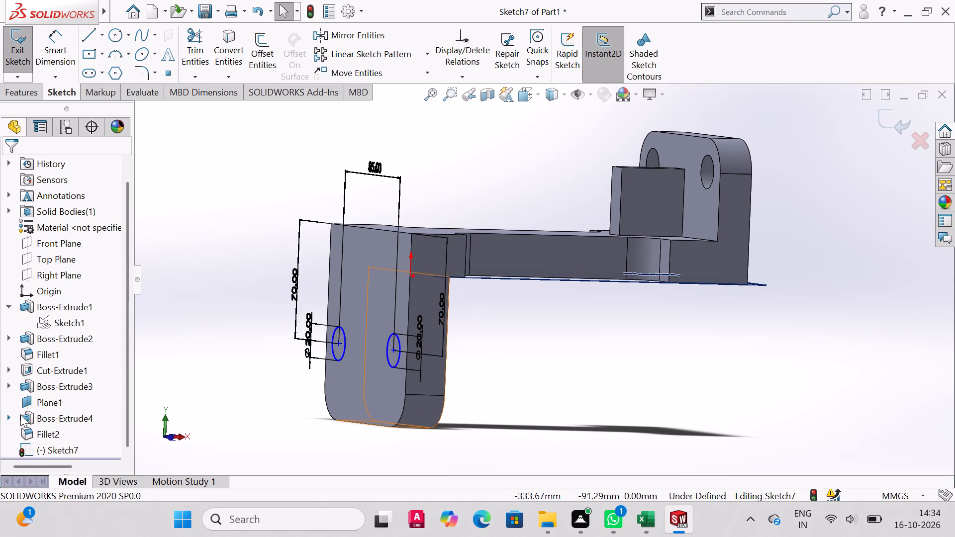
{"action": "left_click", "coordinate": [26, 414]}
{"action": "middle_click_drag", "start_coordinate": [279, 407], "coordinate": [240, 360]}
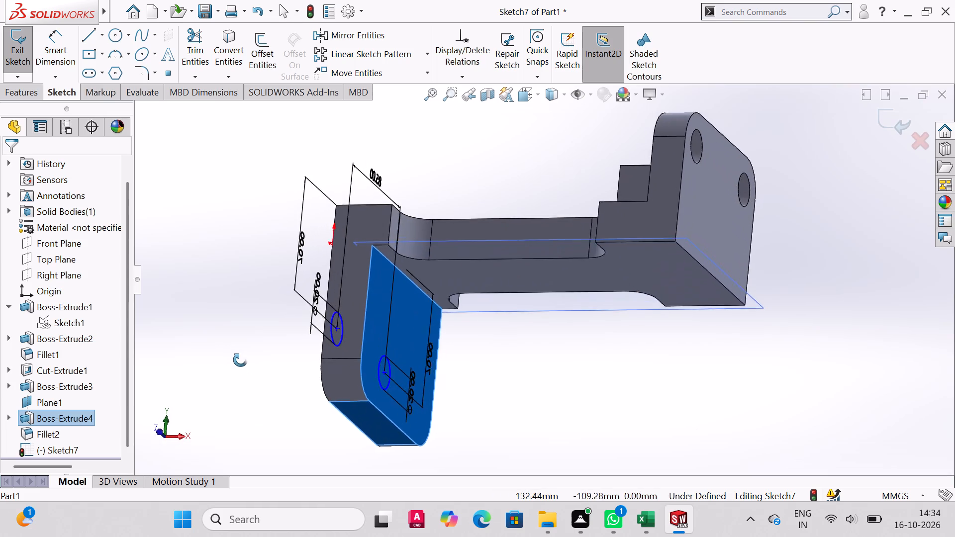
{"action": "middle_click_drag", "start_coordinate": [240, 360], "coordinate": [264, 388]}
{"action": "scroll", "coordinate": [87, 397], "scroll_direction": "down", "scroll_amount": 4}
{"action": "left_click_drag", "start_coordinate": [129, 390], "coordinate": [133, 420]}
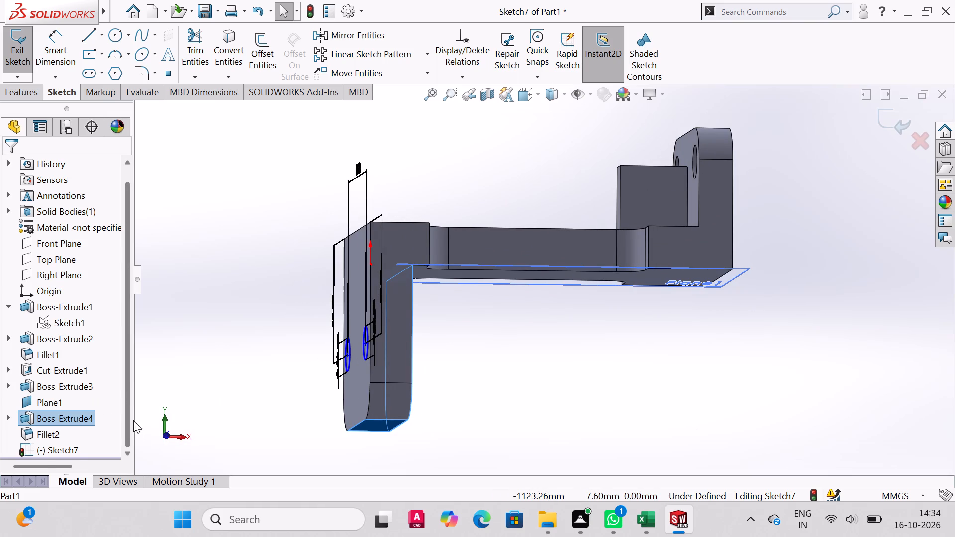
{"action": "left_click_drag", "start_coordinate": [133, 420], "coordinate": [135, 434]}
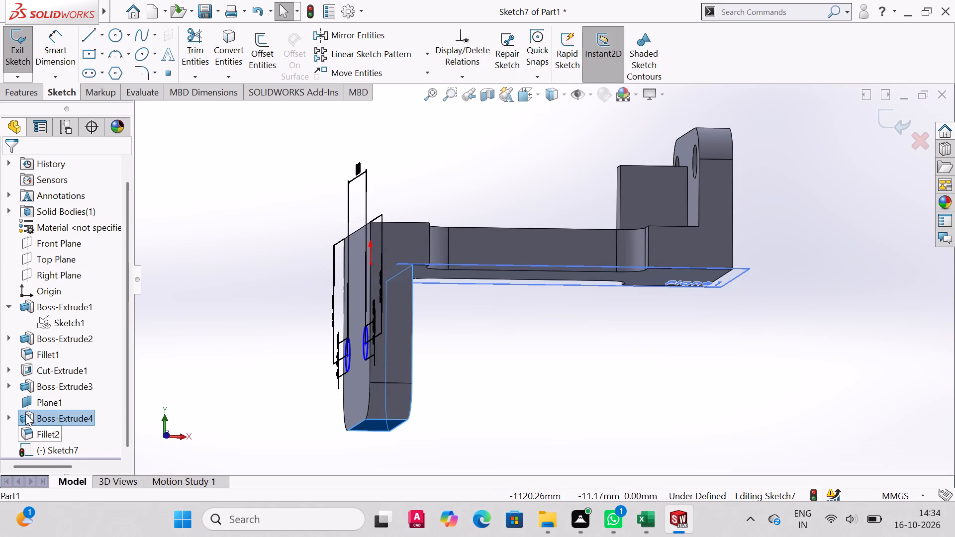
{"action": "left_click", "coordinate": [25, 414]}
{"action": "triple_click", "coordinate": [25, 416]}
{"action": "left_click", "coordinate": [25, 416]}
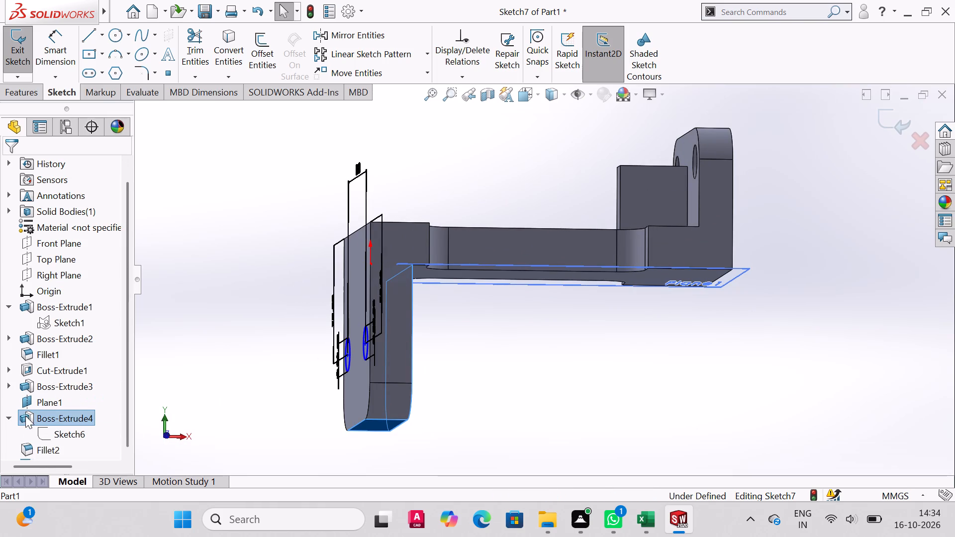
{"action": "middle_click_drag", "start_coordinate": [448, 363], "coordinate": [417, 177]}
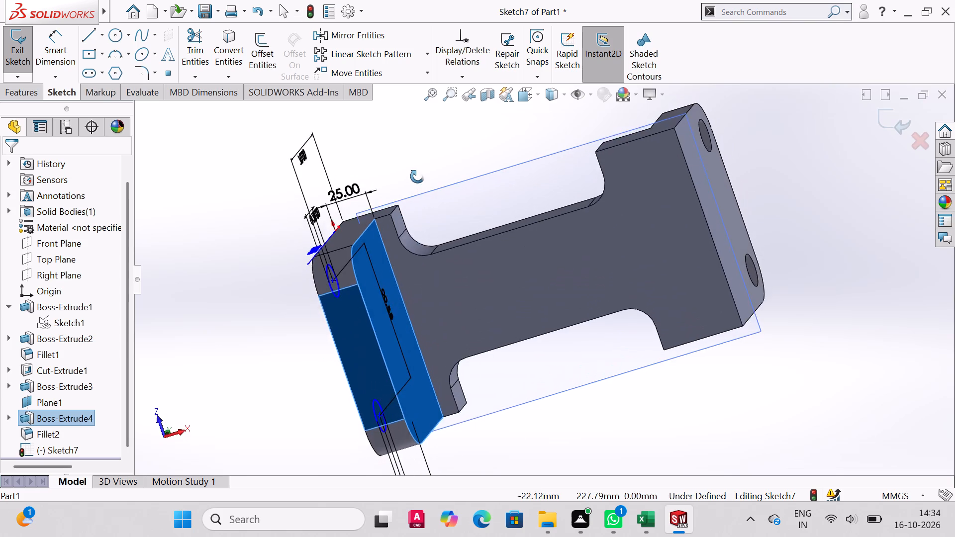
{"action": "middle_click_drag", "start_coordinate": [417, 177], "coordinate": [387, 221]}
{"action": "key", "text": "Escape"}
{"action": "middle_click_drag", "start_coordinate": [429, 334], "coordinate": [429, 335]}
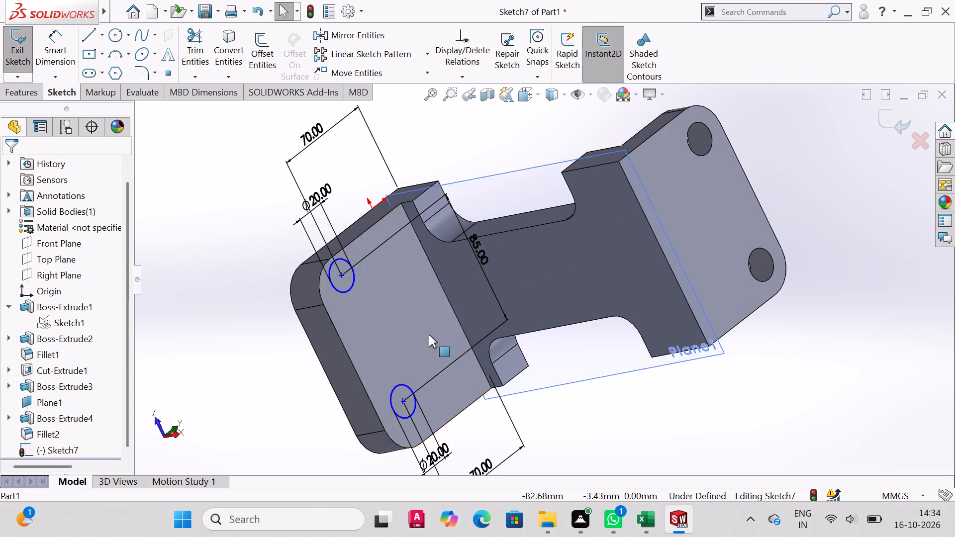
{"action": "middle_click_drag", "start_coordinate": [429, 335], "coordinate": [489, 482]}
{"action": "middle_click_drag", "start_coordinate": [417, 368], "coordinate": [429, 404]}
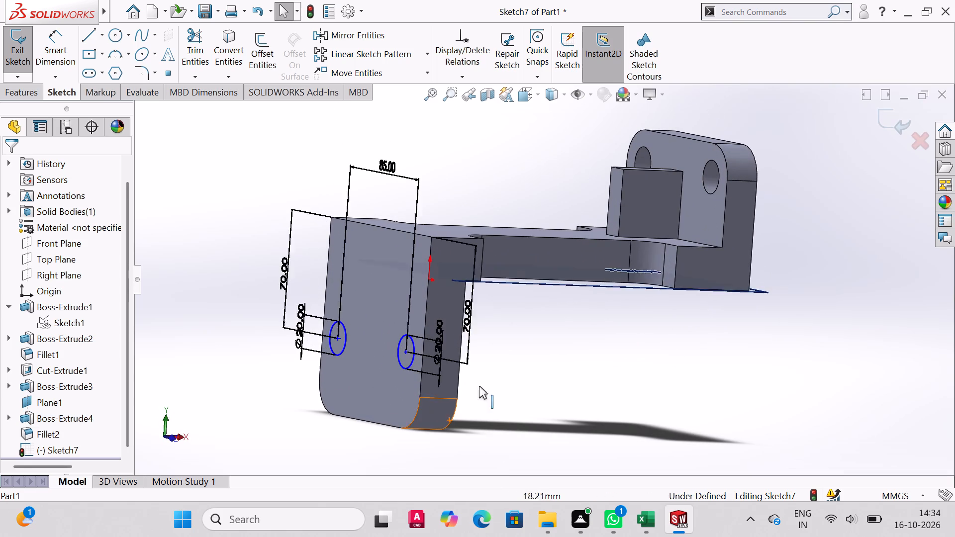
{"action": "key", "text": "Escape"}
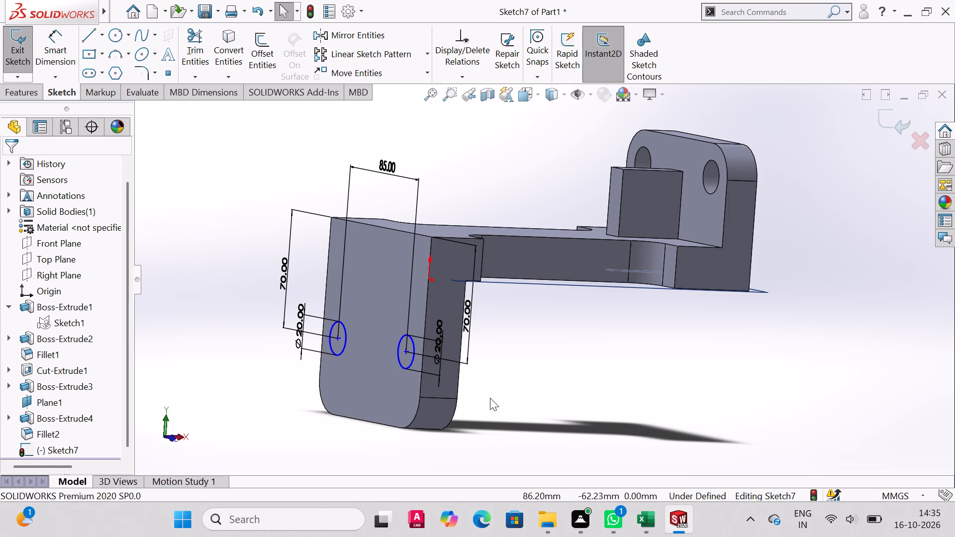
Reposition the 85 mm centre-to-centre dimension below the downward plate's bottom edge, with its text centred between the extension lines.
{"action": "left_click_drag", "start_coordinate": [380, 167], "coordinate": [332, 428]}
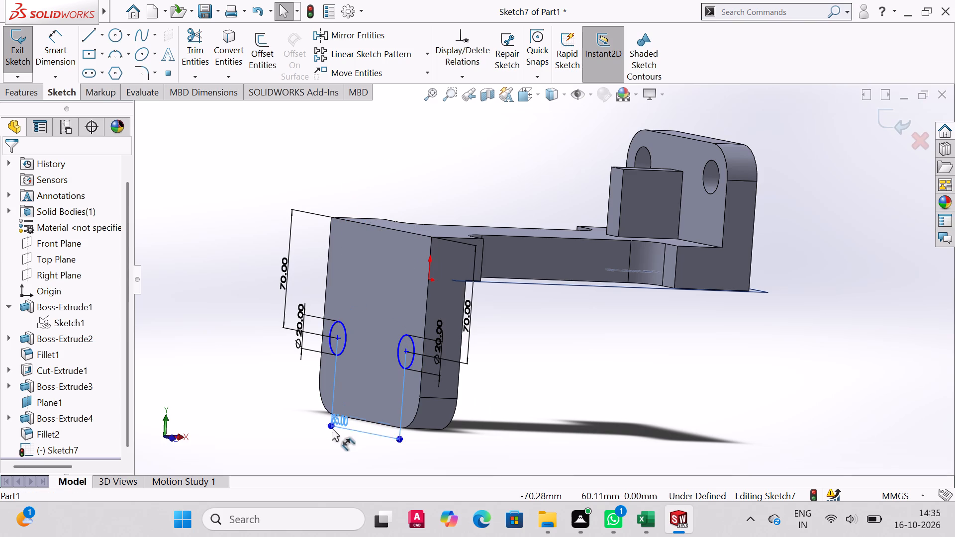
{"action": "left_click_drag", "start_coordinate": [332, 428], "coordinate": [330, 431]}
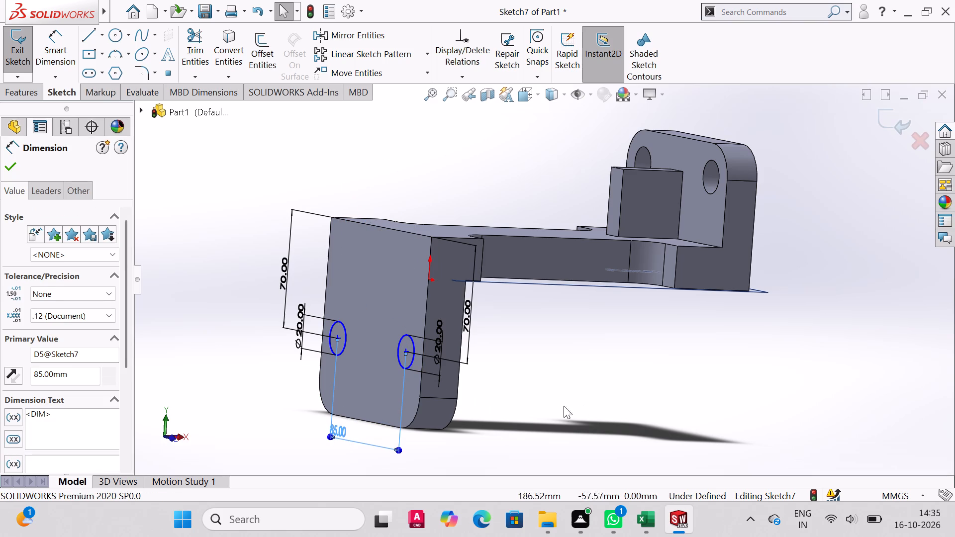
{"action": "left_click_drag", "start_coordinate": [339, 432], "coordinate": [348, 436]}
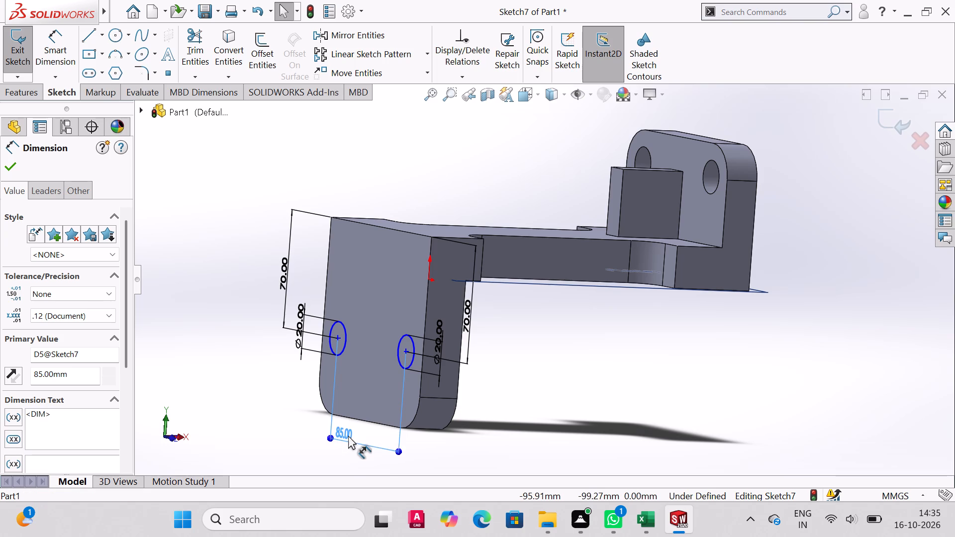
{"action": "left_click_drag", "start_coordinate": [348, 436], "coordinate": [357, 439]}
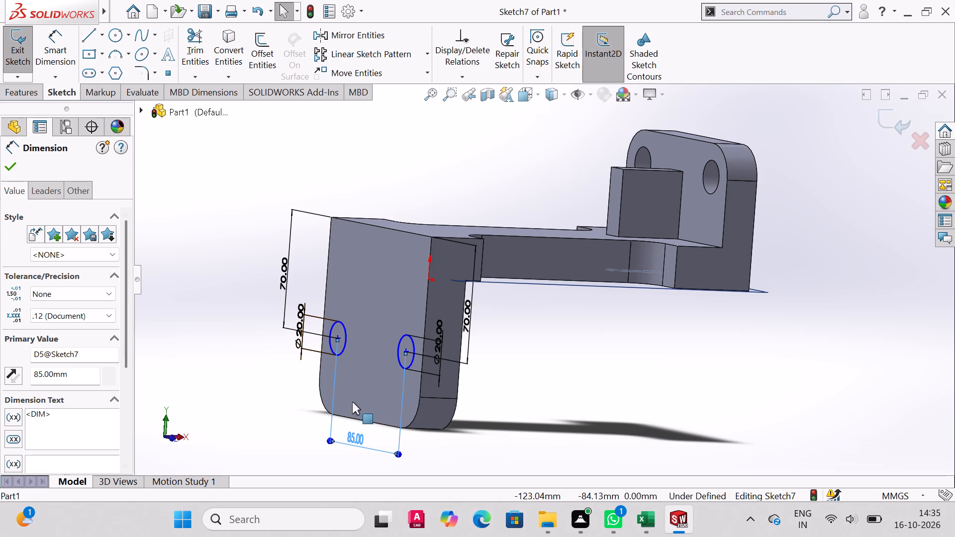
Examine the downward plate with its dimensioned circle sketch from several sides, and expand the plate's extrusion to reveal its underlying sketch.
{"action": "middle_click_drag", "start_coordinate": [519, 334], "coordinate": [505, 351]}
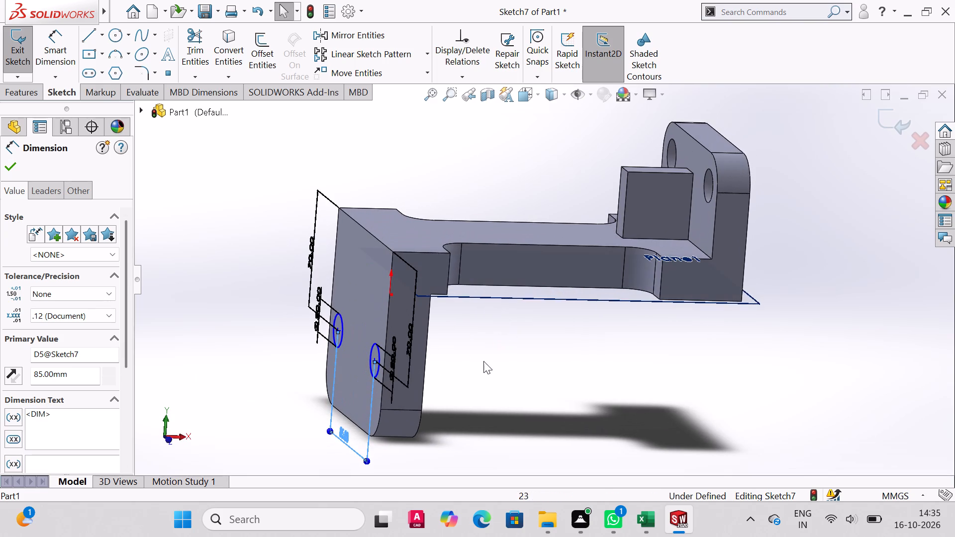
{"action": "middle_click_drag", "start_coordinate": [385, 375], "coordinate": [382, 356]}
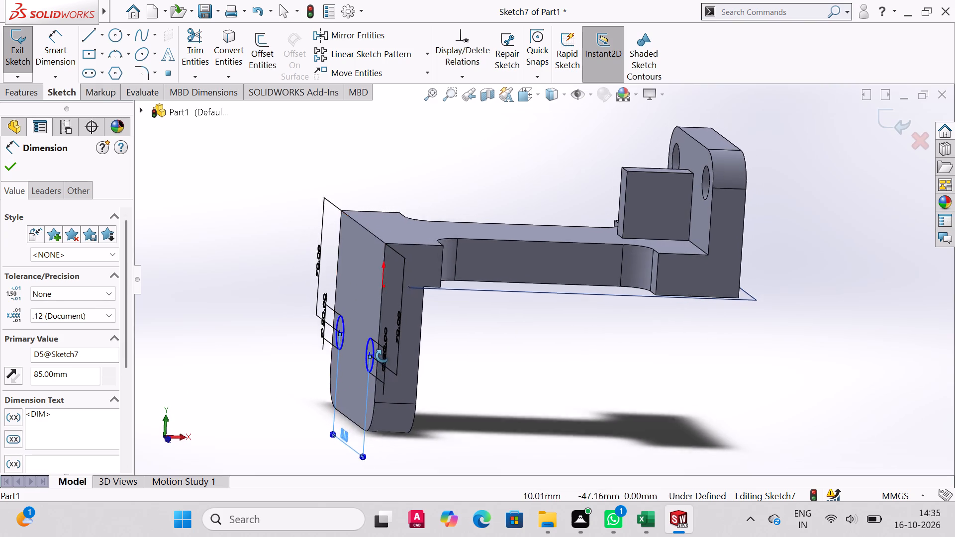
{"action": "middle_click_drag", "start_coordinate": [382, 356], "coordinate": [409, 357]}
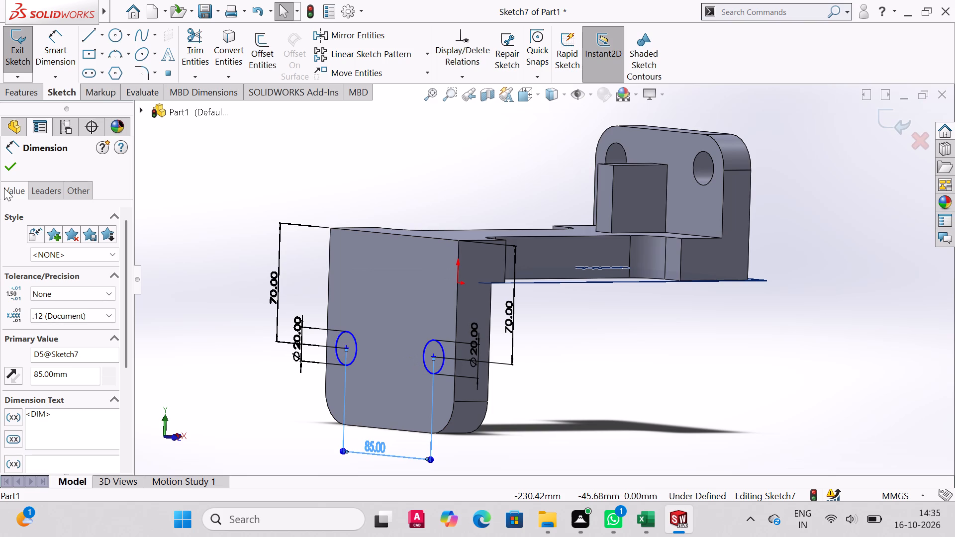
{"action": "left_click", "coordinate": [11, 162]}
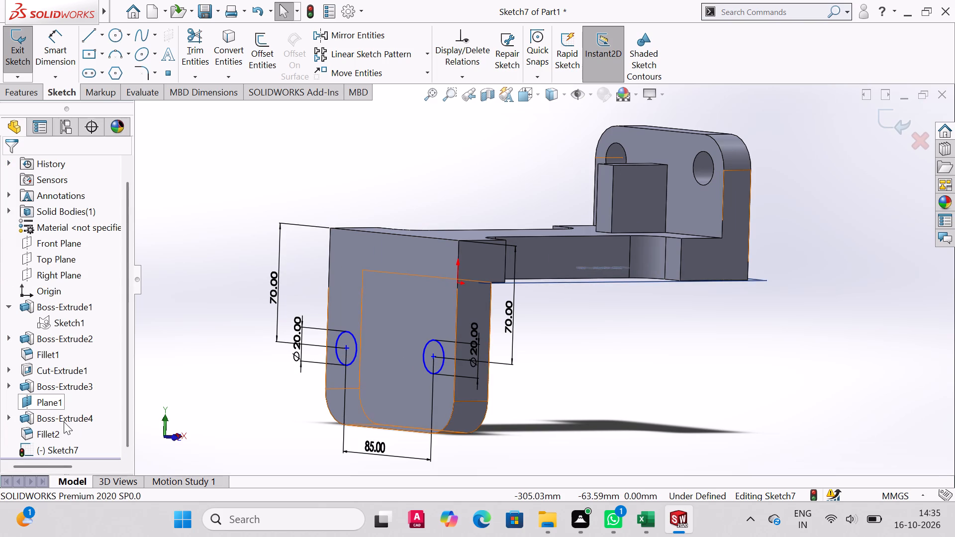
{"action": "left_click", "coordinate": [24, 421]}
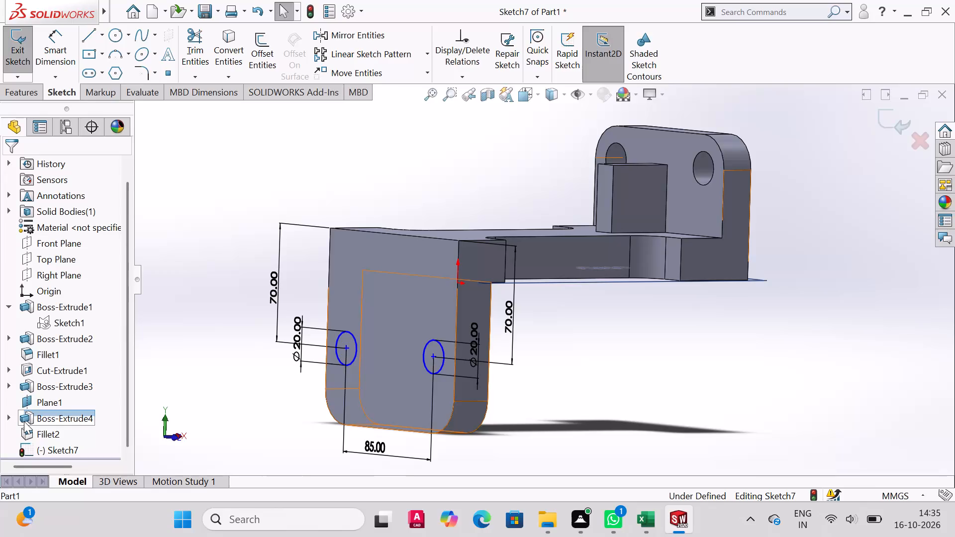
{"action": "left_click", "coordinate": [24, 421]}
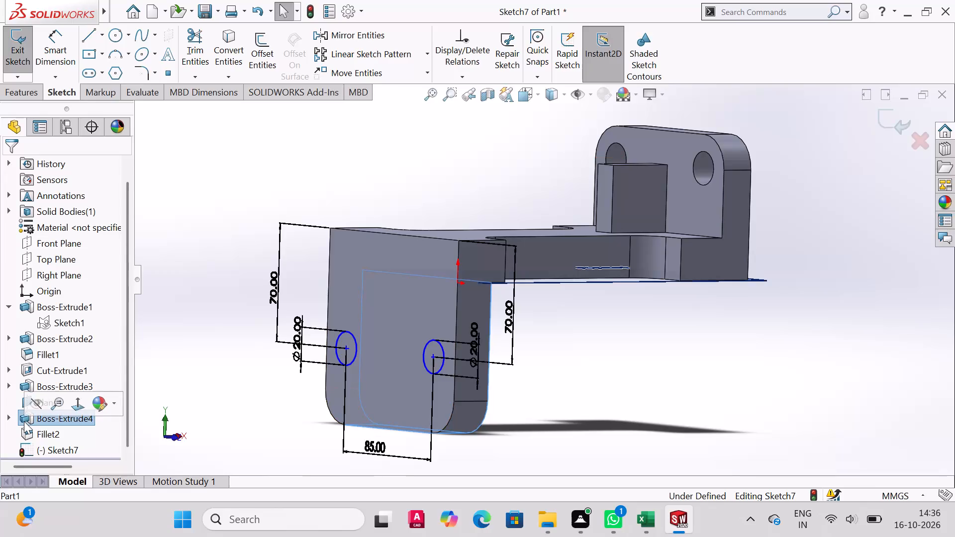
{"action": "left_click_drag", "start_coordinate": [127, 368], "coordinate": [119, 407]}
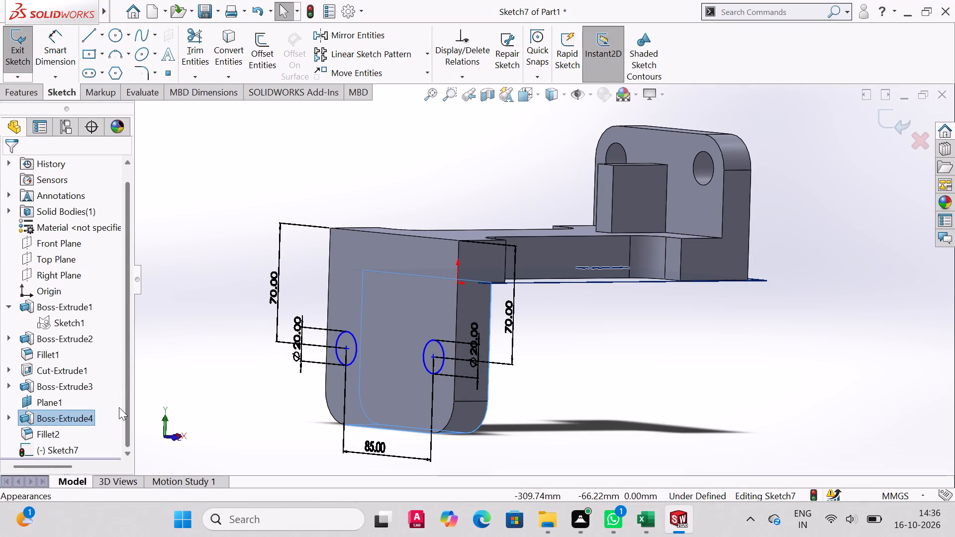
{"action": "left_click_drag", "start_coordinate": [119, 407], "coordinate": [119, 412]}
{"action": "left_click", "coordinate": [31, 421]}
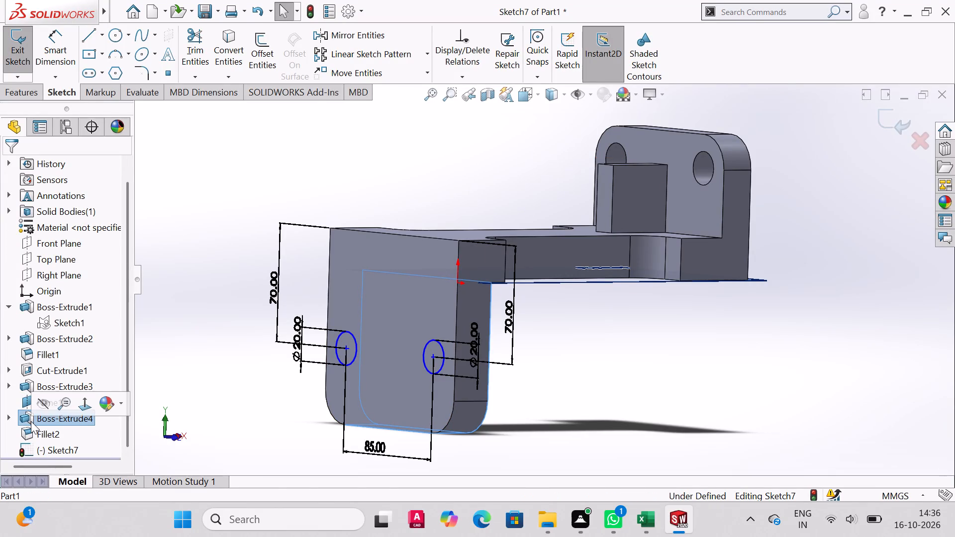
{"action": "left_click", "coordinate": [155, 394]}
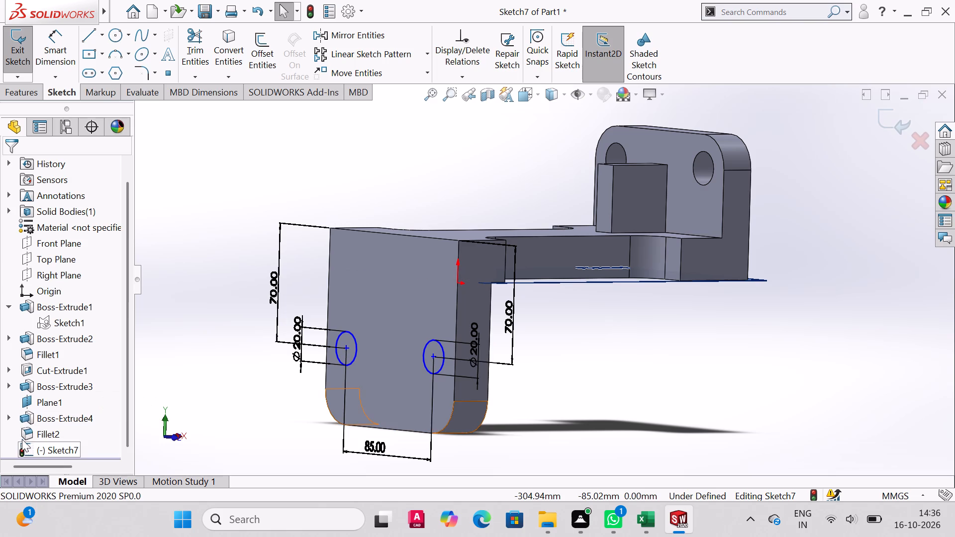
{"action": "left_click", "coordinate": [30, 420]}
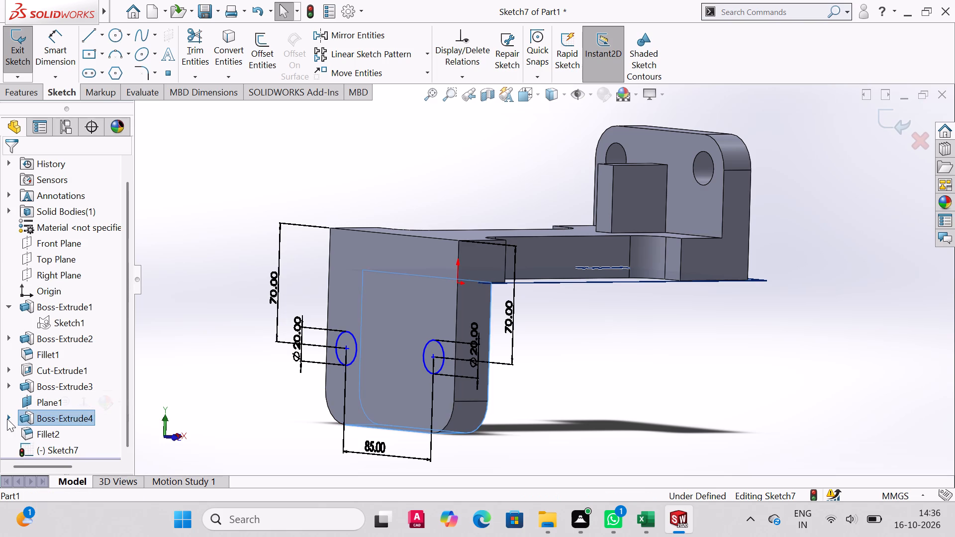
{"action": "left_click", "coordinate": [7, 419]}
{"action": "left_click", "coordinate": [7, 419]}
{"action": "left_click", "coordinate": [9, 414]}
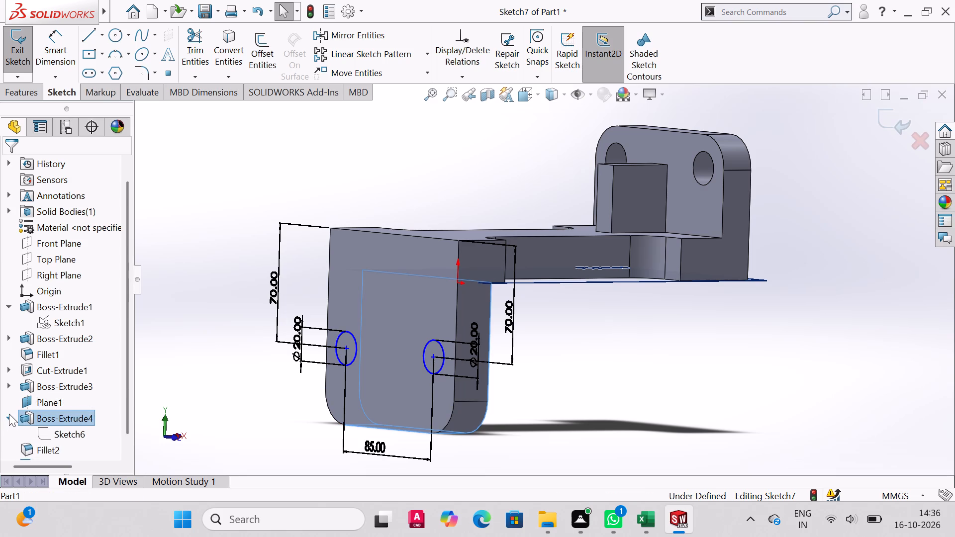
{"action": "scroll", "coordinate": [67, 405], "scroll_direction": "down", "scroll_amount": 7}
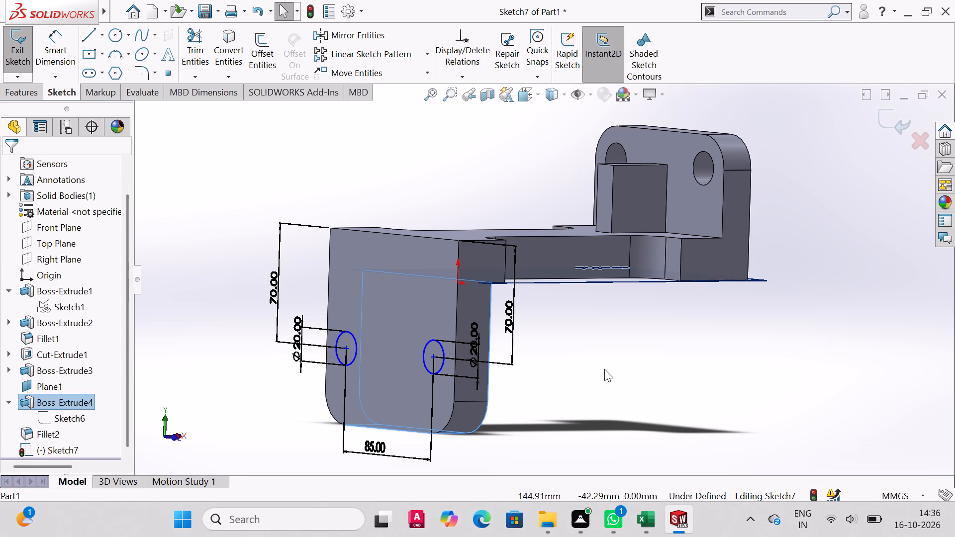
{"action": "middle_click_drag", "start_coordinate": [603, 368], "coordinate": [609, 394]}
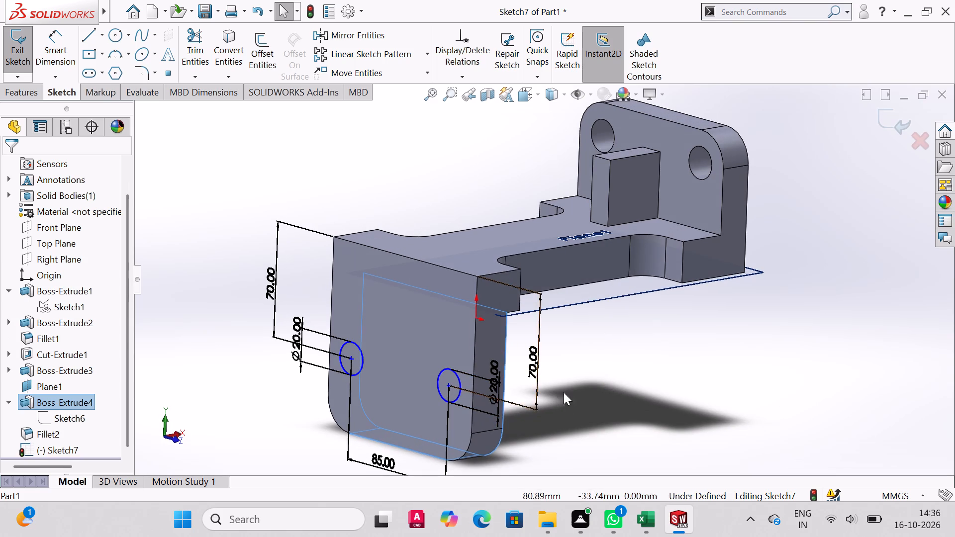
{"action": "middle_click_drag", "start_coordinate": [562, 387], "coordinate": [540, 390]}
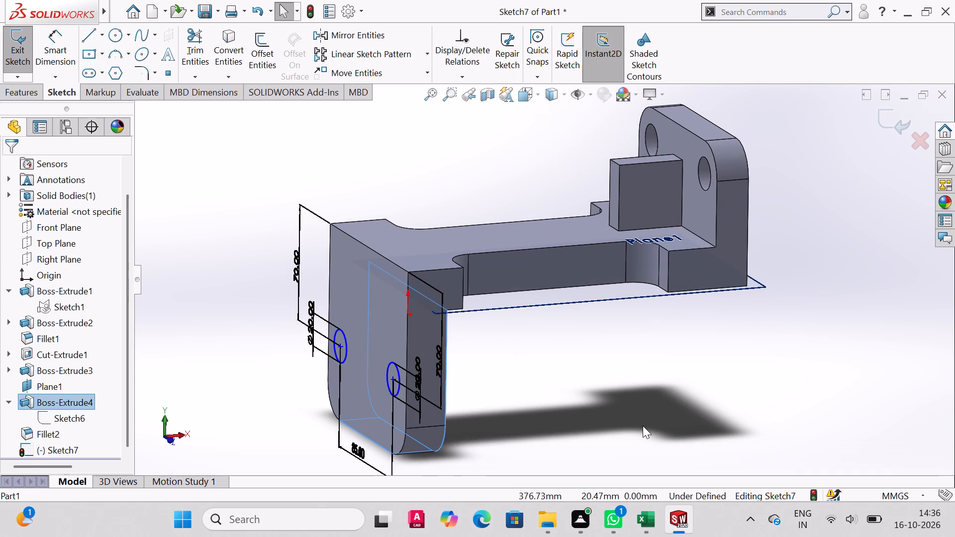
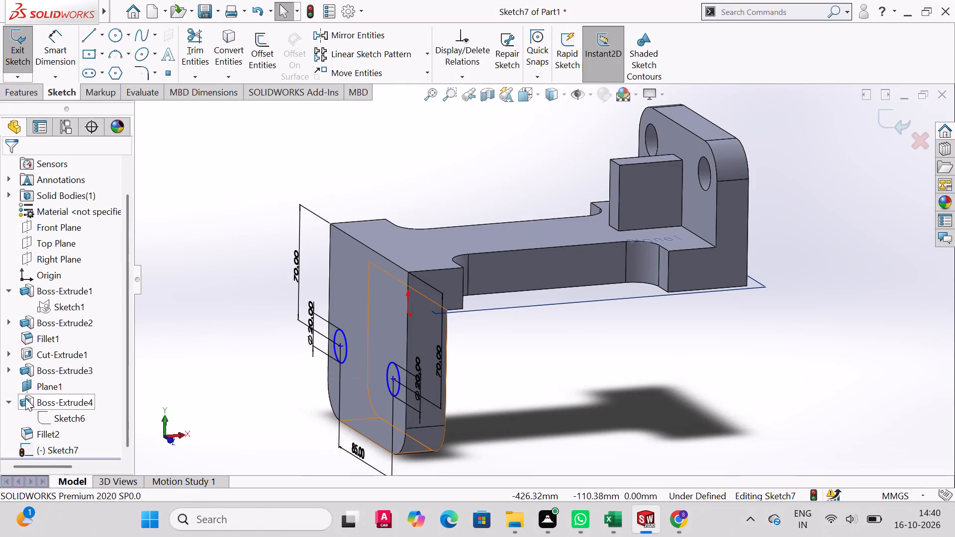
Highlight the downward plate's profile sketch and its extrusion to examine their geometry and dimensions.
{"action": "left_click", "coordinate": [37, 411]}
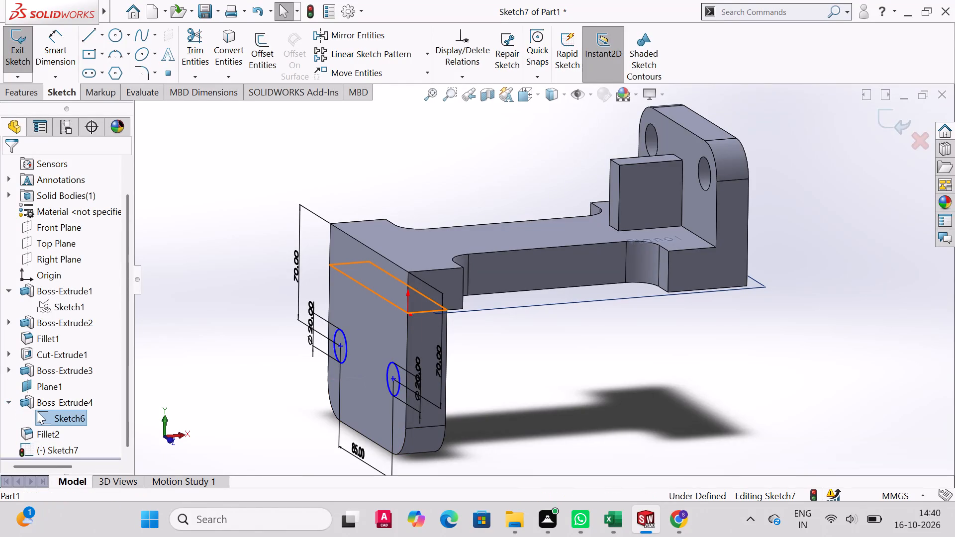
{"action": "left_click", "coordinate": [25, 405]}
{"action": "double_click", "coordinate": [20, 406]}
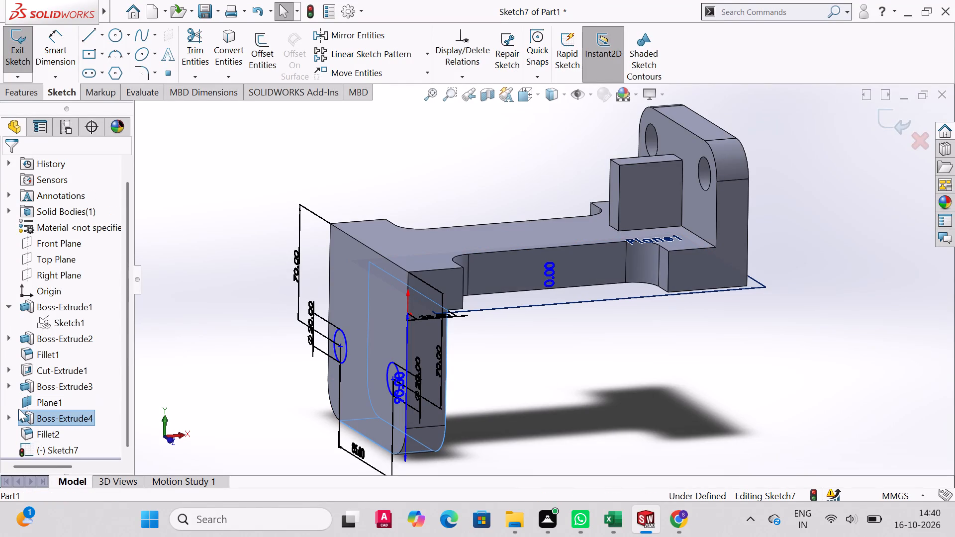
{"action": "key", "text": "Escape"}
{"action": "key", "text": "Escape"}
{"action": "key", "text": "Escape"}
{"action": "key", "text": "Escape"}
{"action": "key", "text": "Escape"}
{"action": "left_click", "coordinate": [203, 362]}
{"action": "key", "text": "Escape"}
{"action": "left_click", "coordinate": [203, 362]}
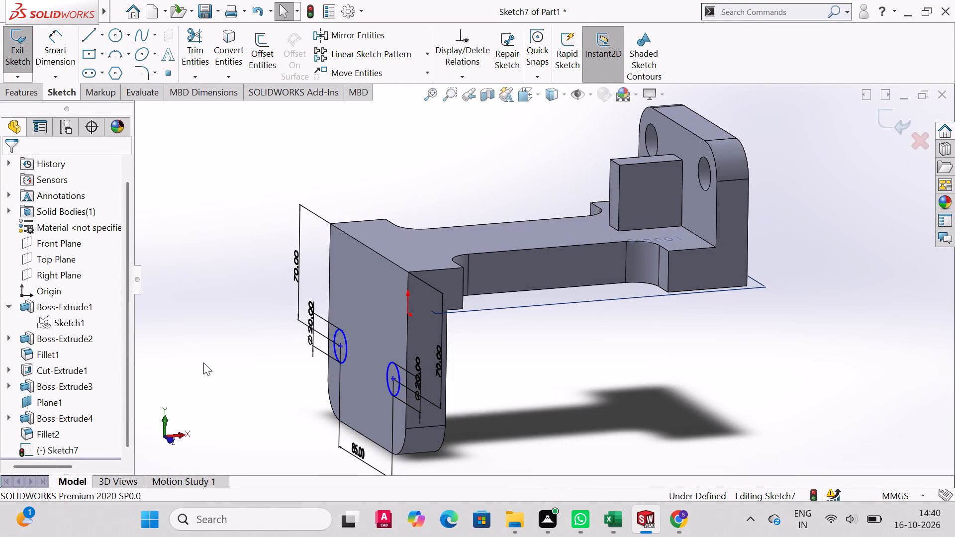
{"action": "key", "text": "Escape"}
{"action": "double_click", "coordinate": [203, 362]}
{"action": "key", "text": "Escape"}
{"action": "left_click", "coordinate": [203, 362]}
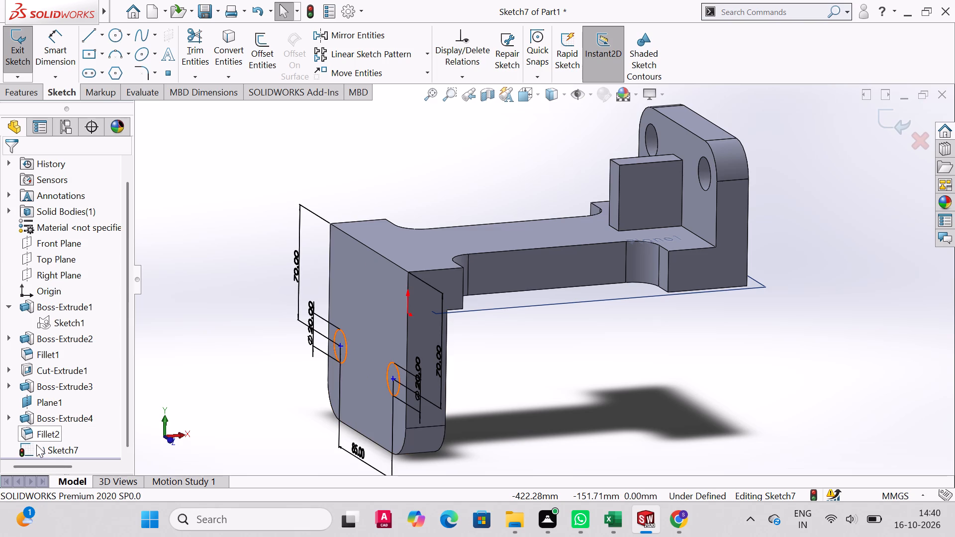
{"action": "right_click", "coordinate": [36, 445]}
{"action": "left_click", "coordinate": [246, 414]}
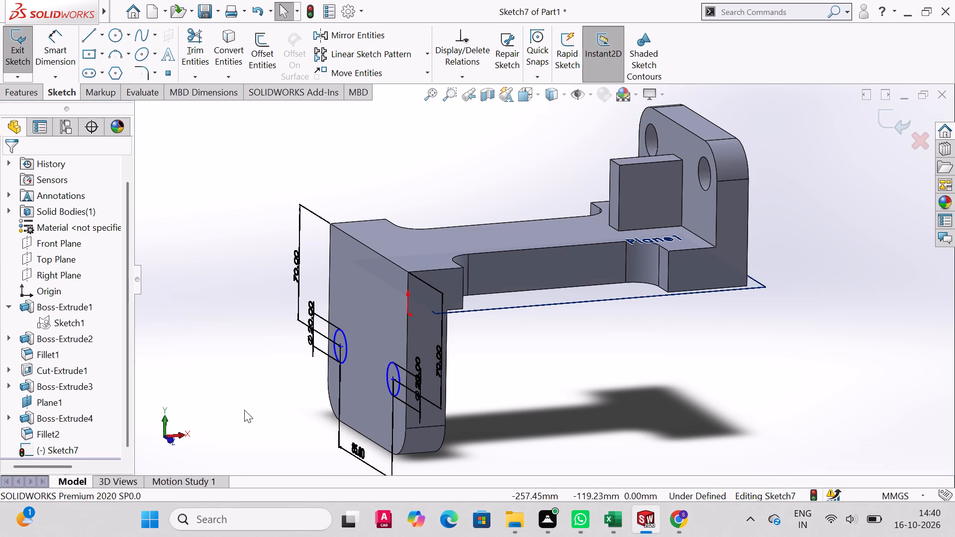
{"action": "key", "text": "Escape"}
Delete both 20 mm circles, together with their dimensions, from the hole sketch on the downward plate.
{"action": "middle_click_drag", "start_coordinate": [439, 379], "coordinate": [461, 397]}
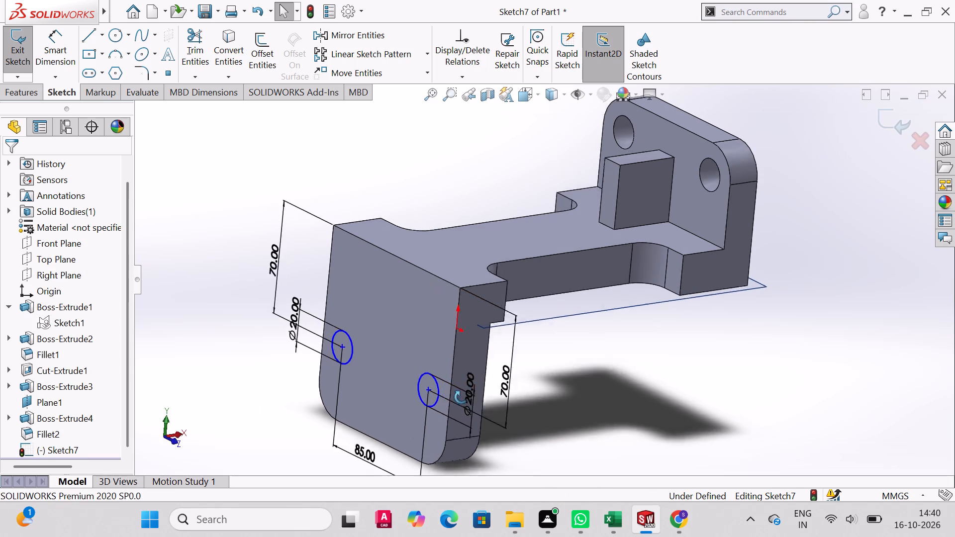
{"action": "middle_click_drag", "start_coordinate": [461, 397], "coordinate": [468, 405]}
{"action": "key", "text": "Escape"}
{"action": "left_click", "coordinate": [455, 390]}
{"action": "key", "text": "Delete"}
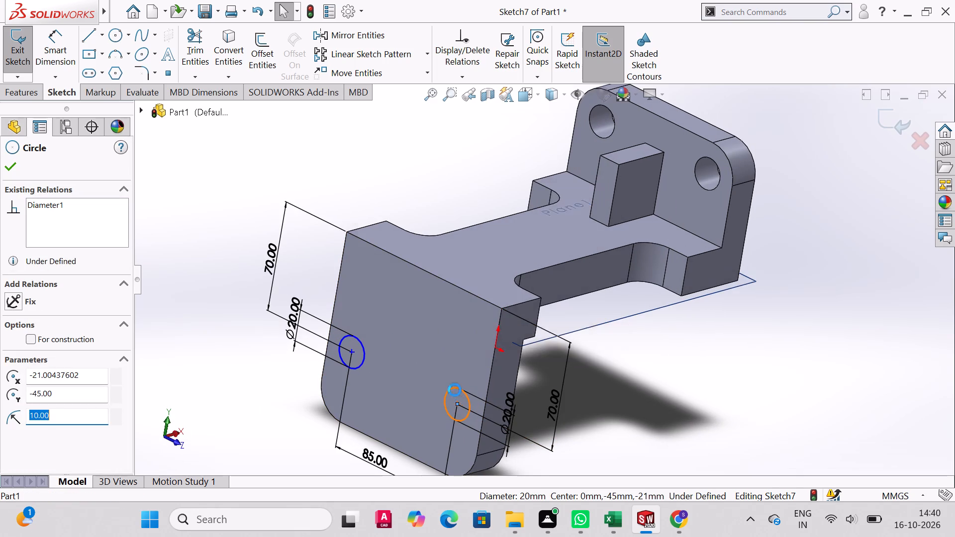
{"action": "left_click_drag", "start_coordinate": [401, 249], "coordinate": [402, 261]}
{"action": "left_click", "coordinate": [403, 263]}
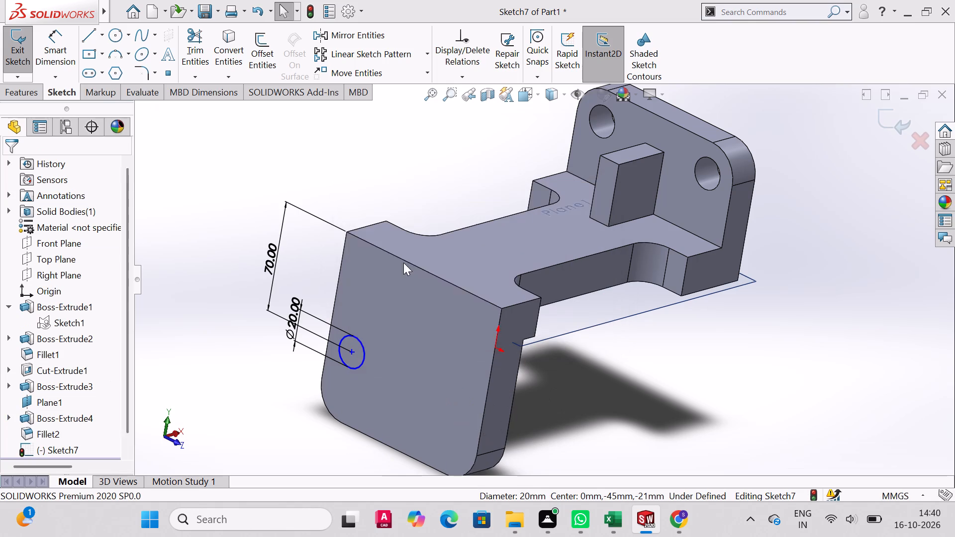
{"action": "left_click", "coordinate": [362, 353]}
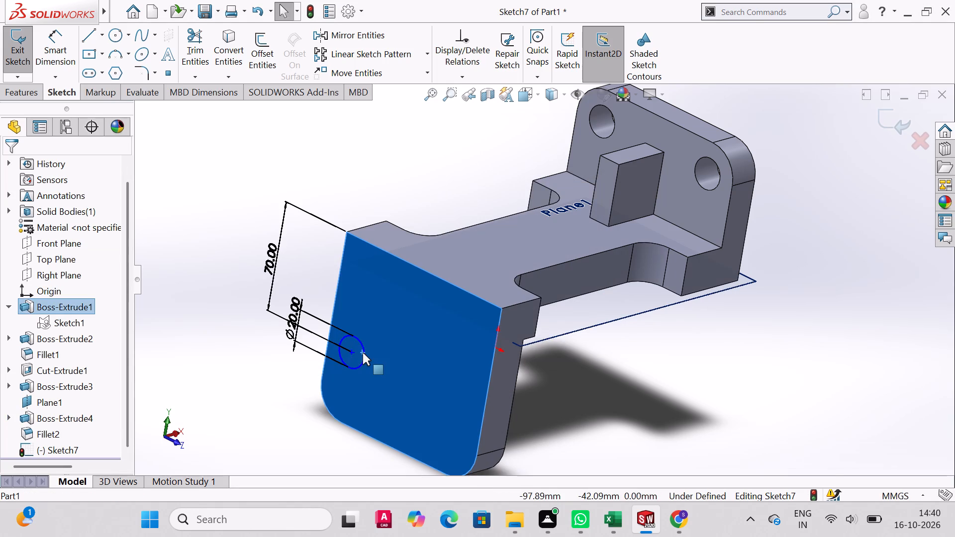
{"action": "key", "text": "Escape"}
{"action": "left_click", "coordinate": [366, 360]}
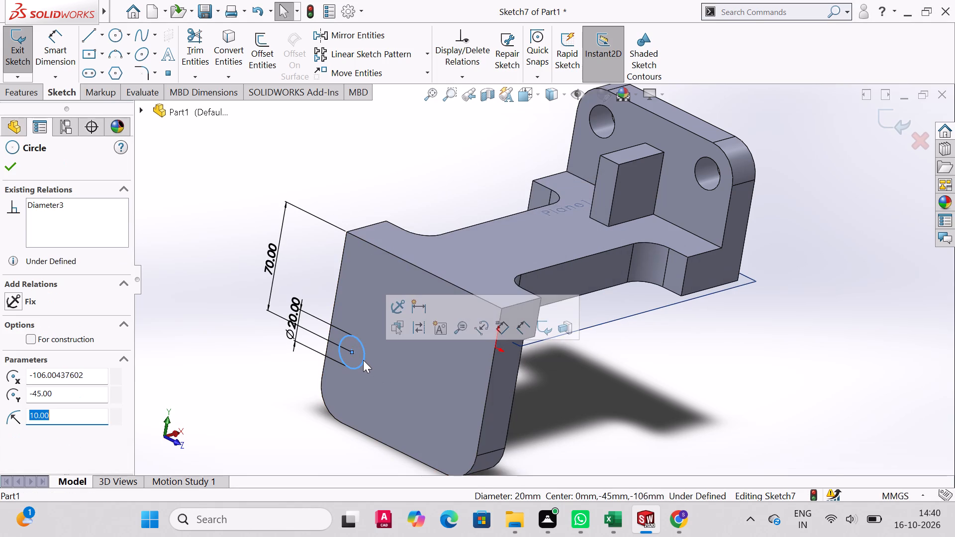
{"action": "key", "text": "Delete"}
{"action": "left_click", "coordinate": [393, 258]}
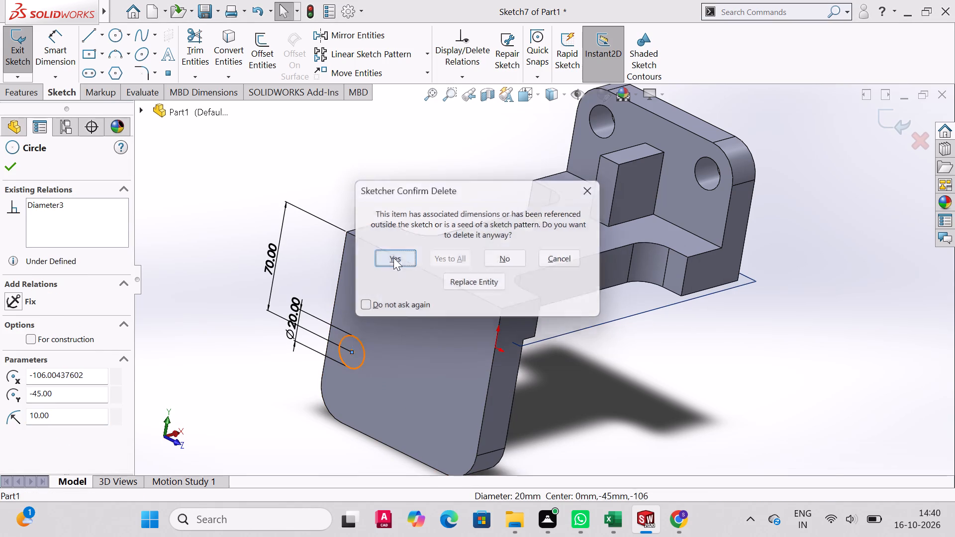
{"action": "key", "text": "Escape"}
Exit the emptied hole sketch on the downward plate.
{"action": "right_click", "coordinate": [22, 450]}
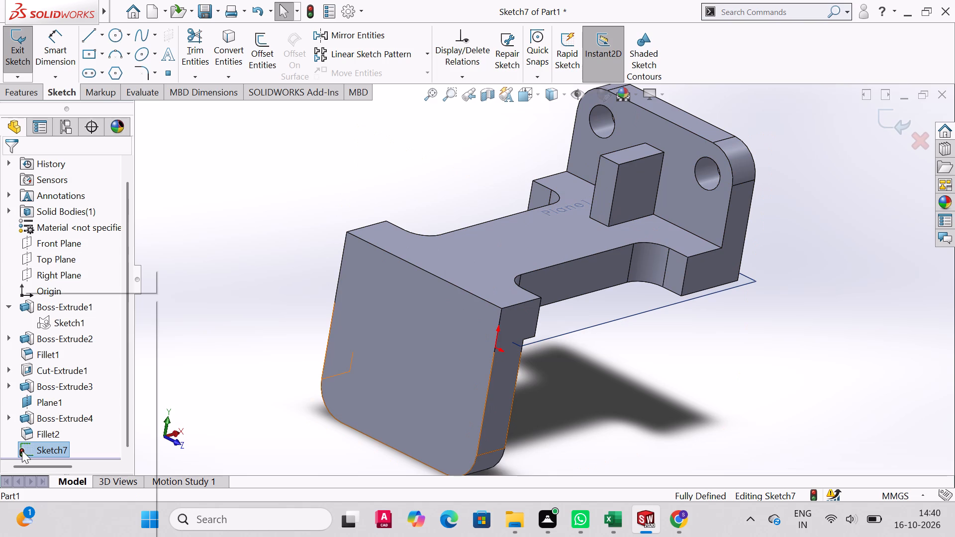
{"action": "key", "text": "Escape"}
{"action": "left_click", "coordinate": [283, 381]}
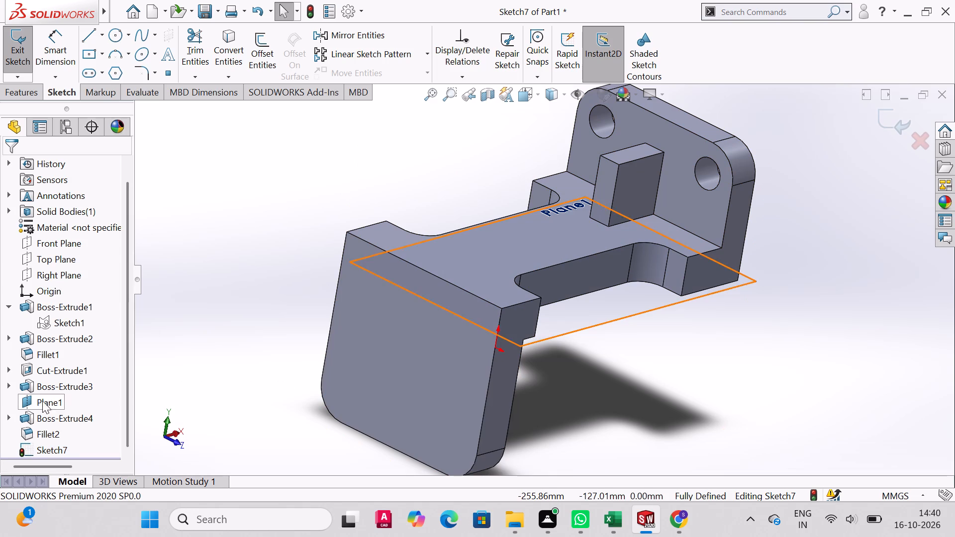
{"action": "left_click", "coordinate": [24, 414]}
{"action": "triple_click", "coordinate": [28, 416]}
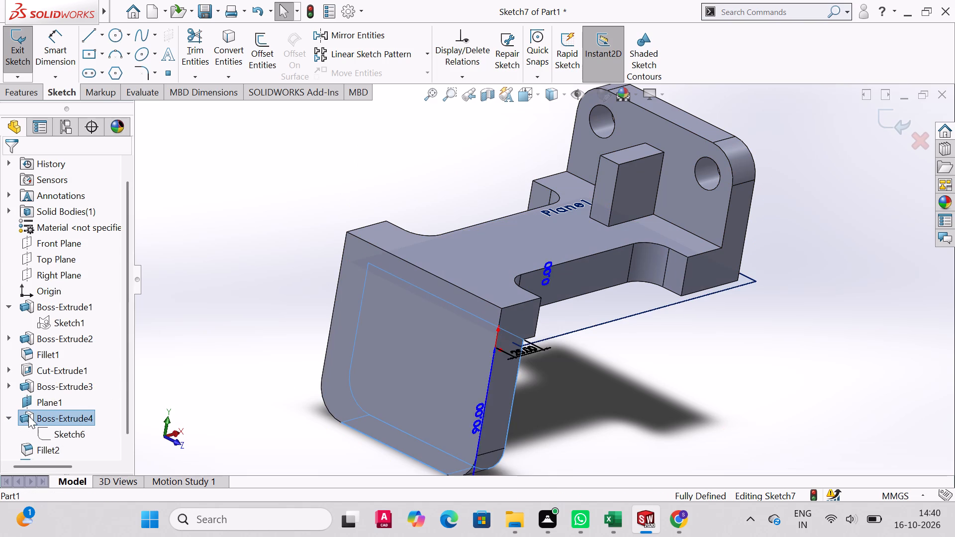
{"action": "left_click", "coordinate": [32, 418]}
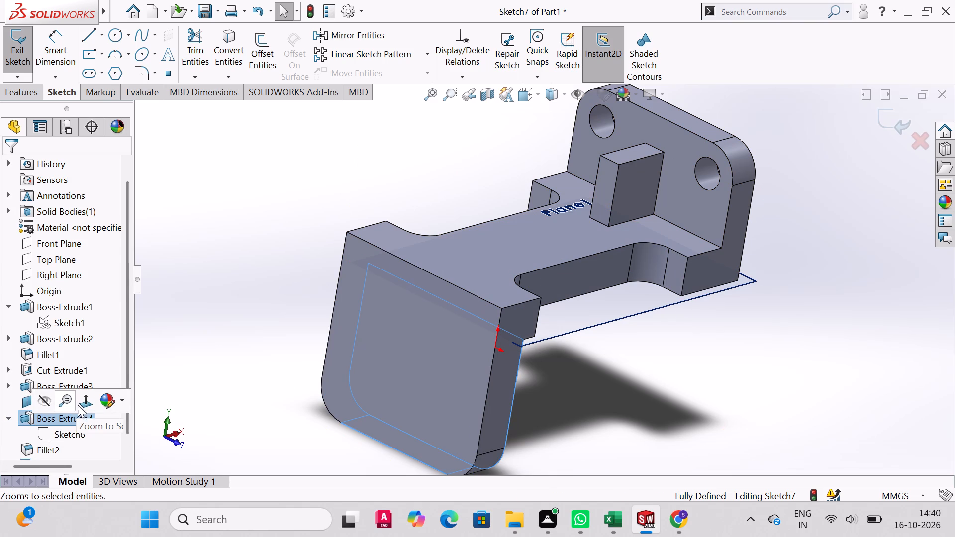
{"action": "left_click", "coordinate": [8, 59]}
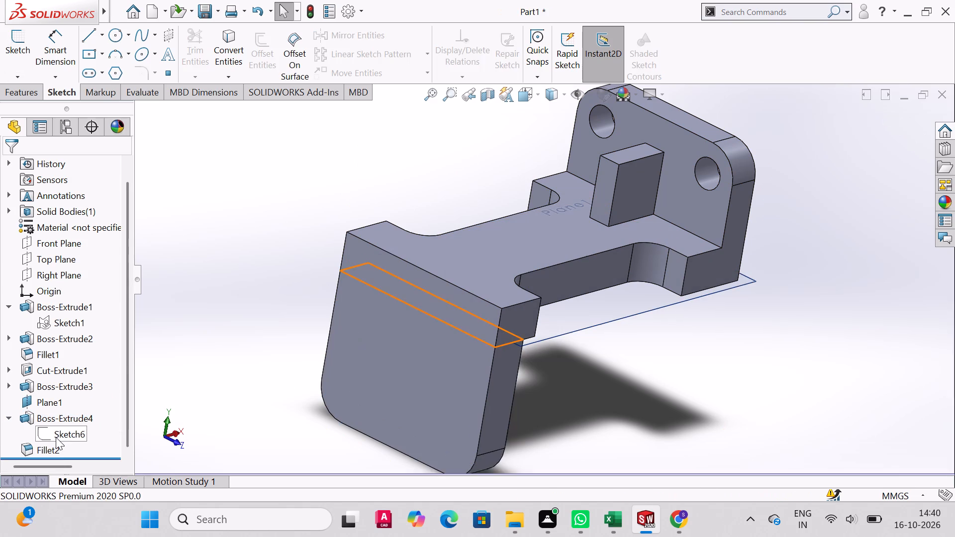
Open the downward plate's extrusion for editing and clear its depth value.
{"action": "left_click", "coordinate": [25, 417]}
{"action": "left_click", "coordinate": [34, 378]}
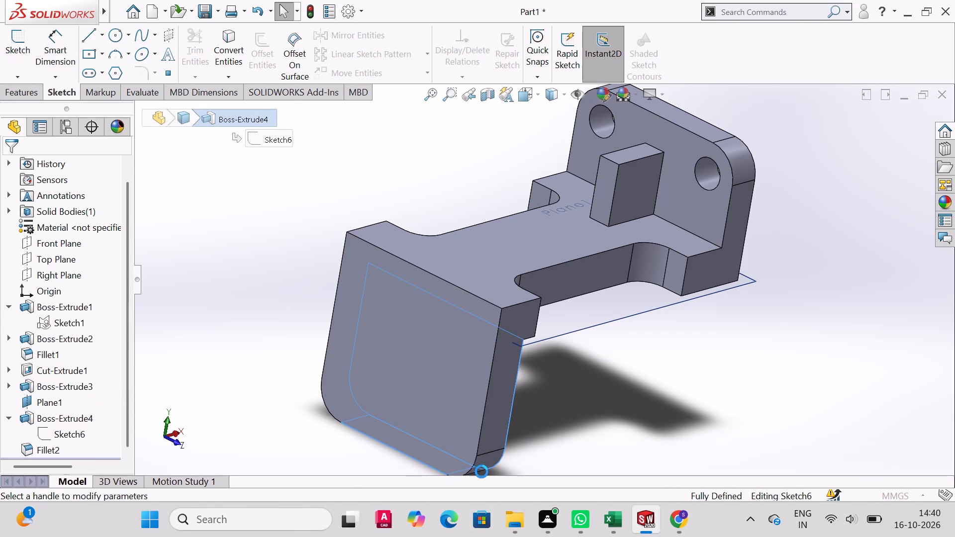
{"action": "middle_click_drag", "start_coordinate": [588, 422], "coordinate": [566, 395]}
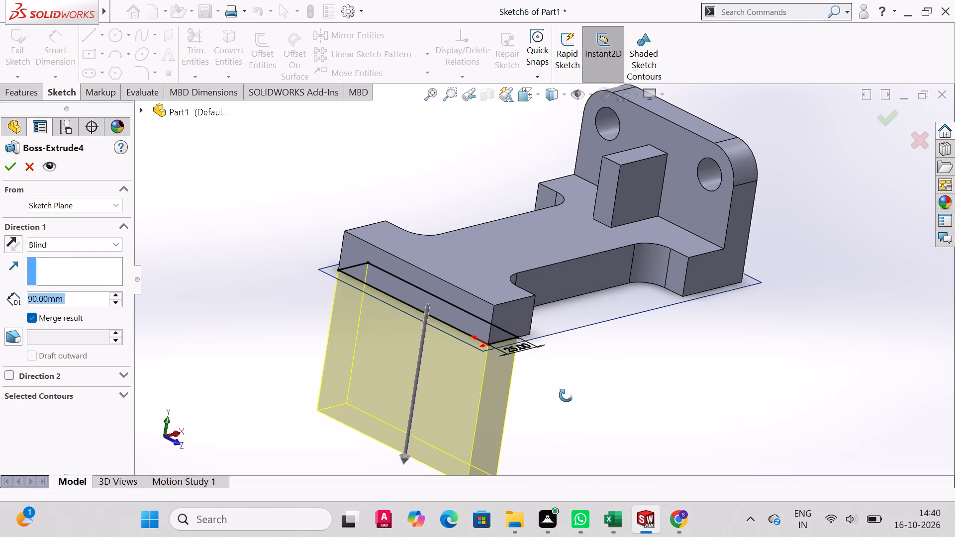
{"action": "middle_click_drag", "start_coordinate": [566, 395], "coordinate": [561, 376]}
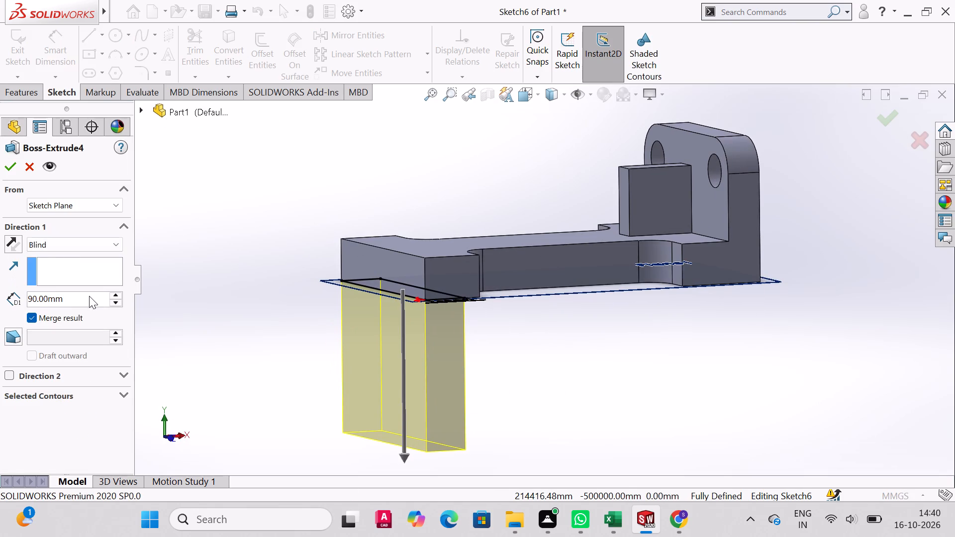
{"action": "left_click_drag", "start_coordinate": [89, 298], "coordinate": [0, 308]}
{"action": "key", "text": "BackSpace"}
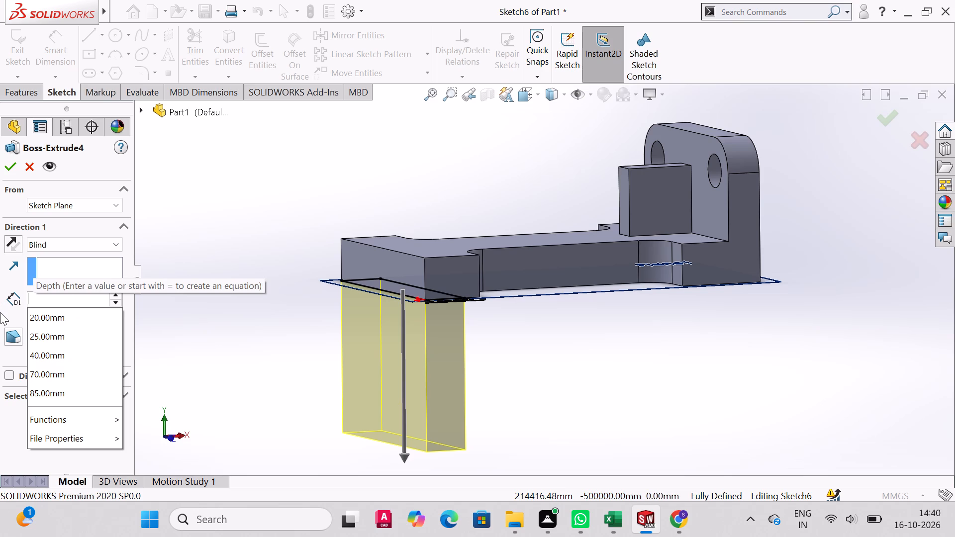
Switch to Calculator, compute 90 minus 25, and minimize it to return to the extrusion.
{"action": "left_click", "coordinate": [288, 519]}
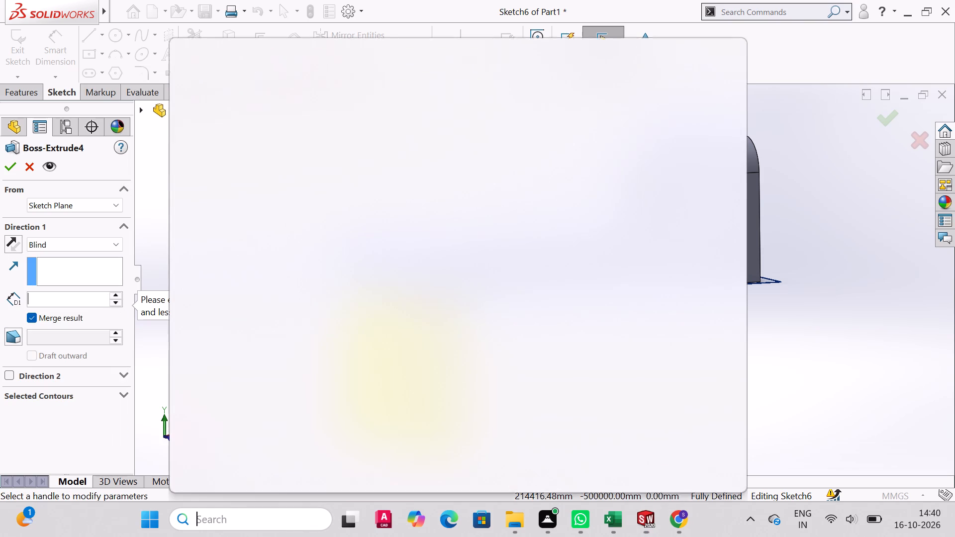
{"action": "type", "text": "cal"}
{"action": "key", "text": "Return"}
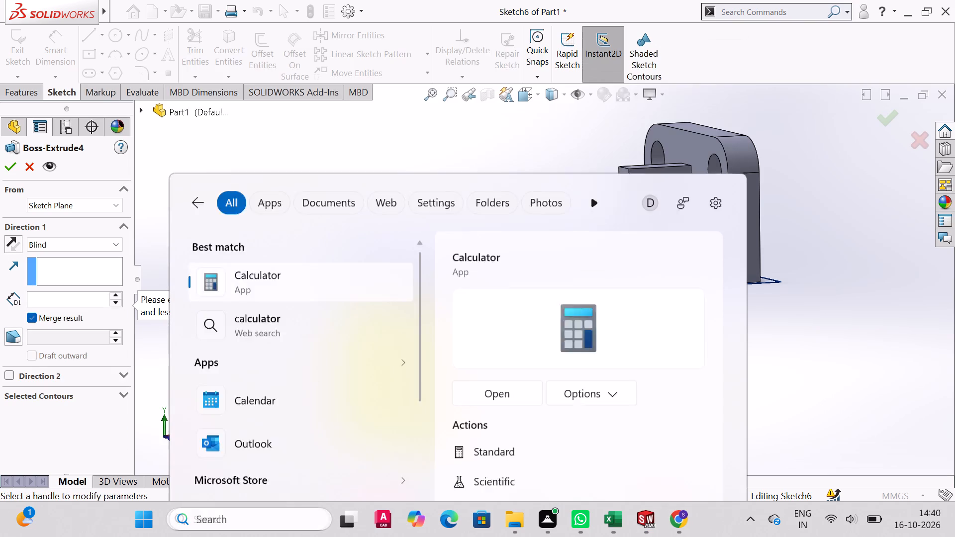
{"action": "type", "text": "90"}
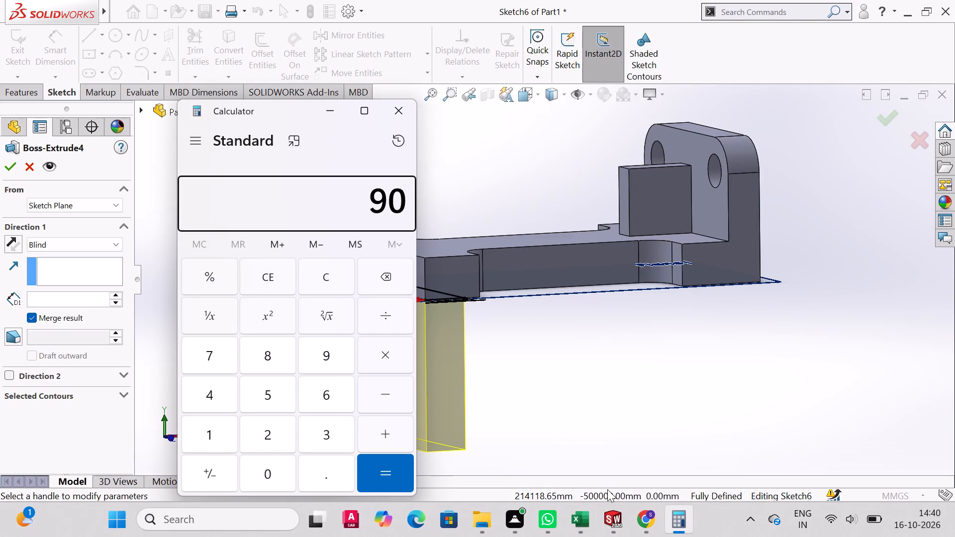
{"action": "key", "text": "minus"}
{"action": "type", "text": "25"}
{"action": "key", "text": "Return"}
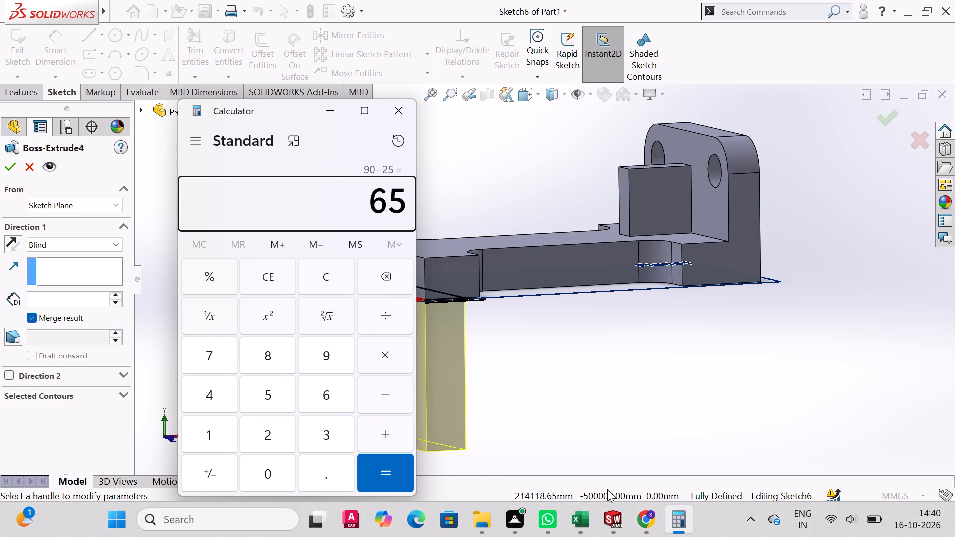
{"action": "left_click", "coordinate": [328, 112]}
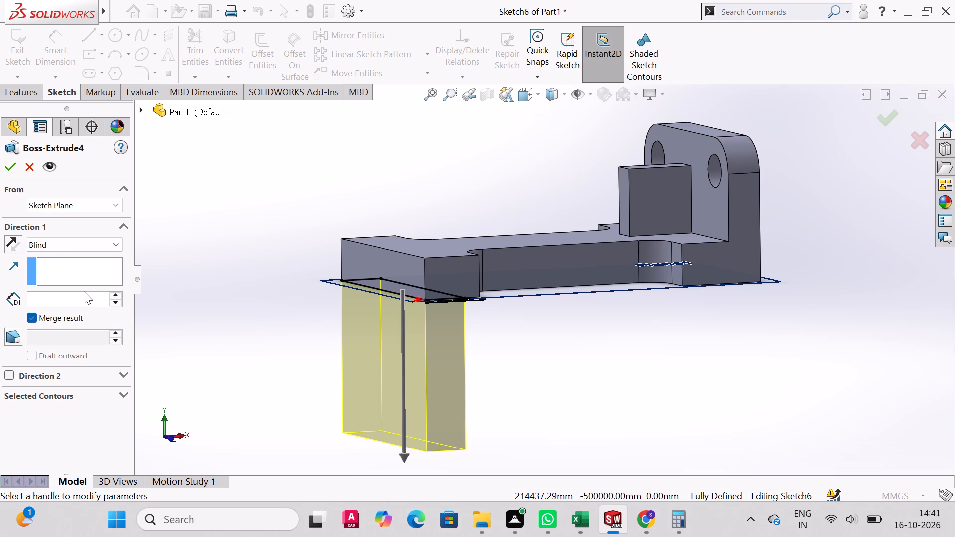
Set the downward plate's extrusion depth to 65 mm and apply the edit.
{"action": "type", "text": "65"}
{"action": "key", "text": "Return"}
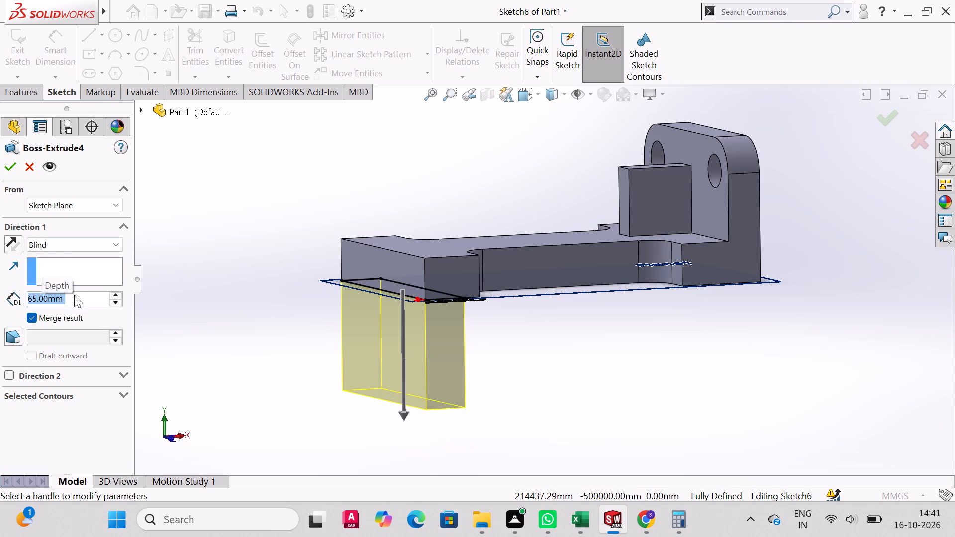
{"action": "left_click", "coordinate": [6, 165]}
Sketch two circles at equal height near the downward plate's lower corners on its outer face, with radii about 12 mm and 16 mm.
{"action": "middle_click_drag", "start_coordinate": [486, 351], "coordinate": [487, 351]}
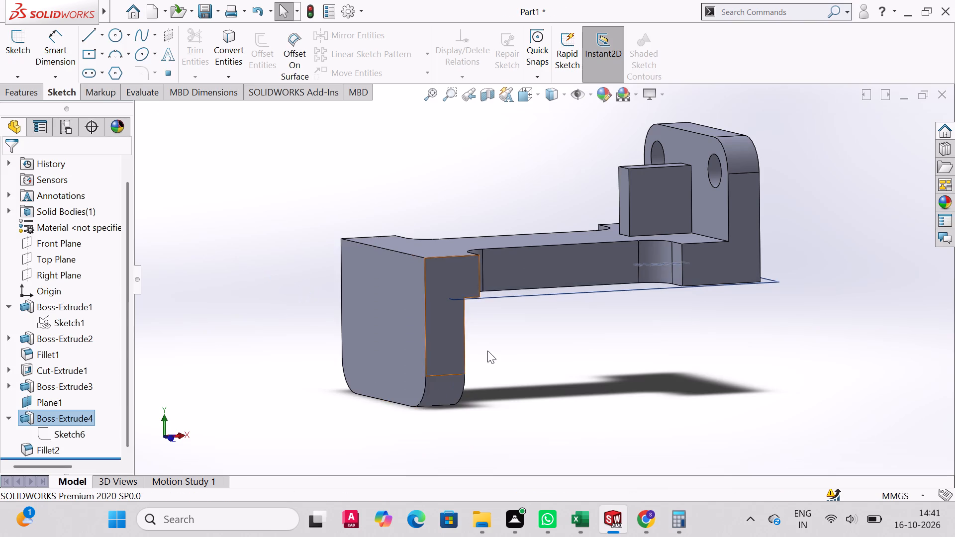
{"action": "middle_click_drag", "start_coordinate": [487, 351], "coordinate": [509, 384]}
{"action": "scroll", "coordinate": [81, 397], "scroll_direction": "down", "scroll_amount": 4}
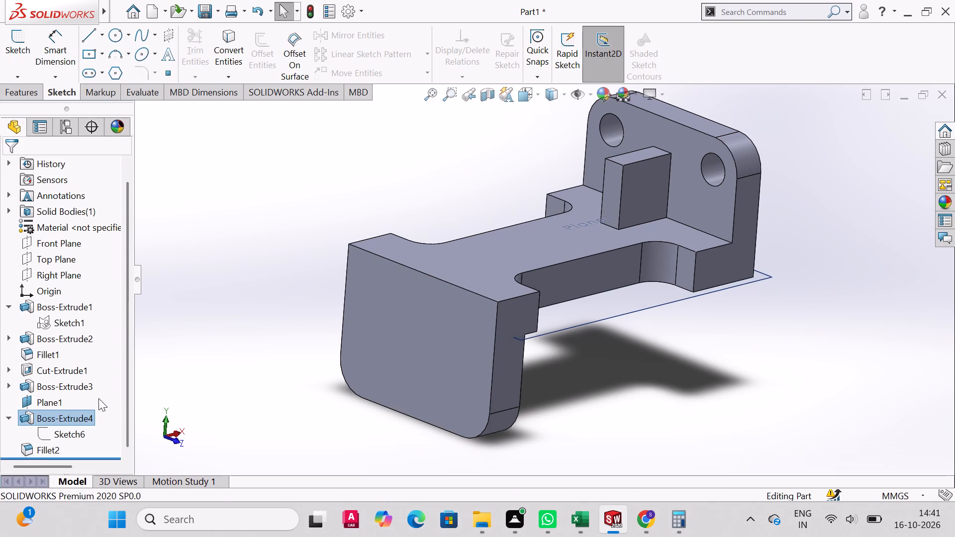
{"action": "left_click_drag", "start_coordinate": [129, 402], "coordinate": [134, 487]}
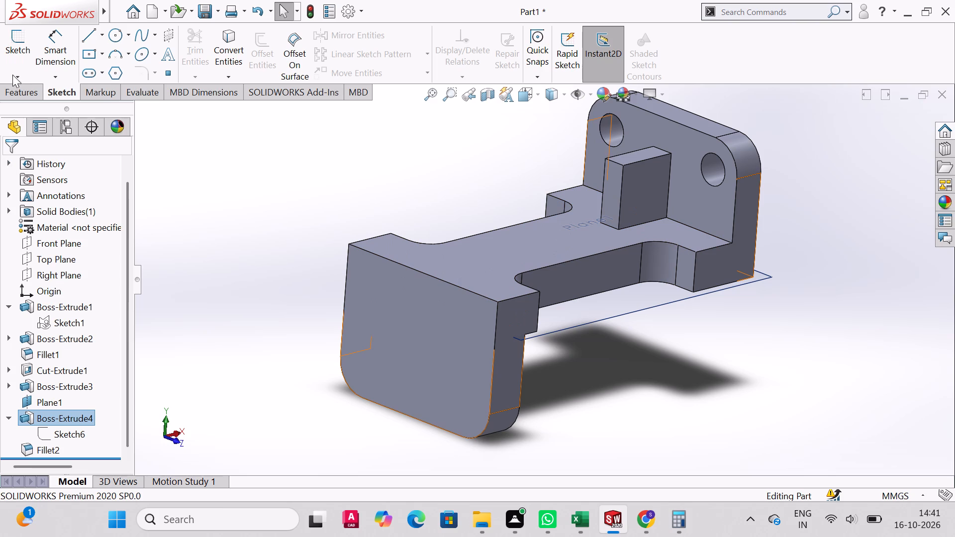
{"action": "left_click", "coordinate": [392, 365]}
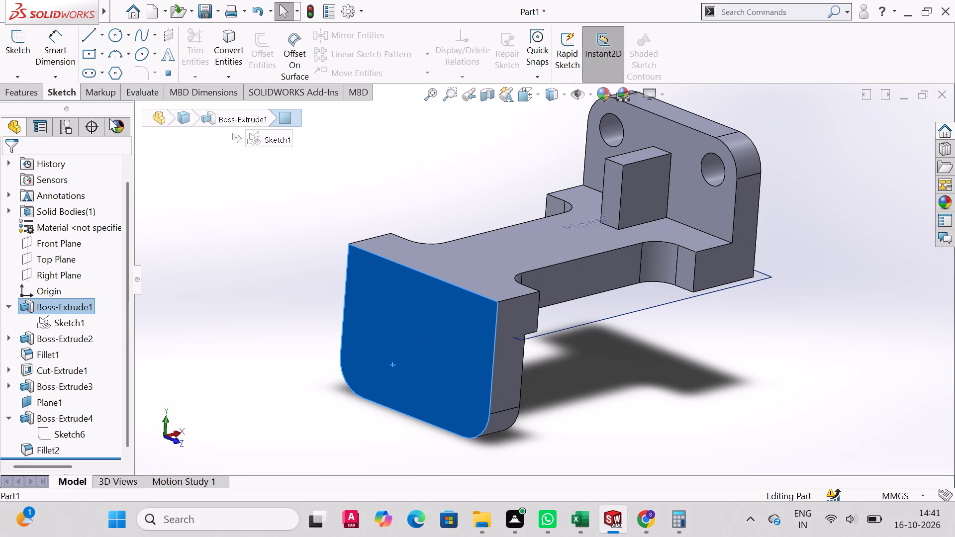
{"action": "left_click", "coordinate": [109, 30]}
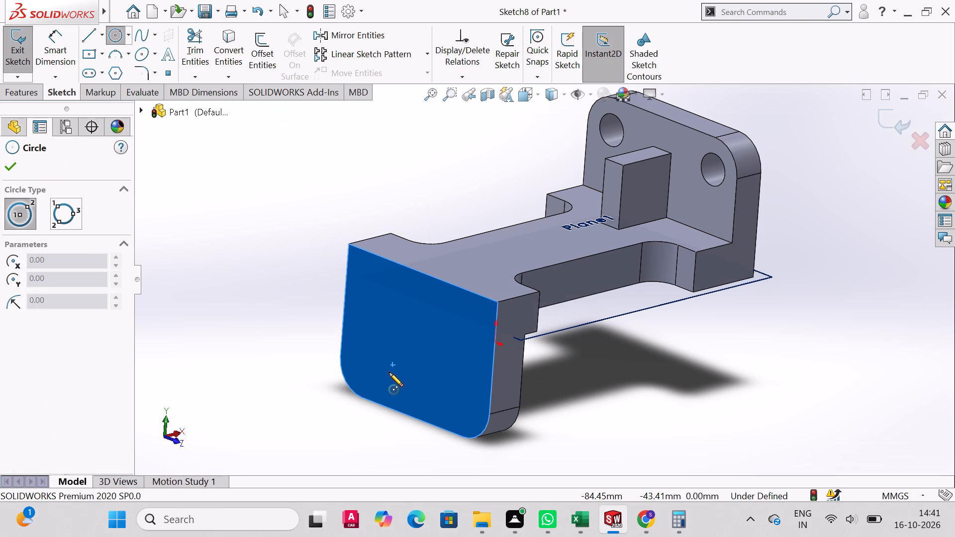
{"action": "key", "text": "ctrl+3"}
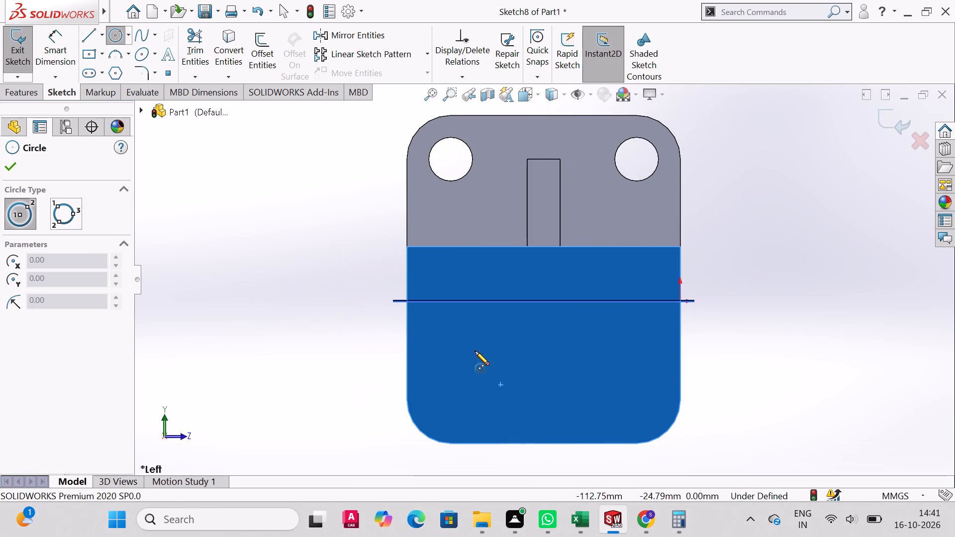
{"action": "left_click", "coordinate": [447, 390]}
{"action": "left_click", "coordinate": [472, 397]}
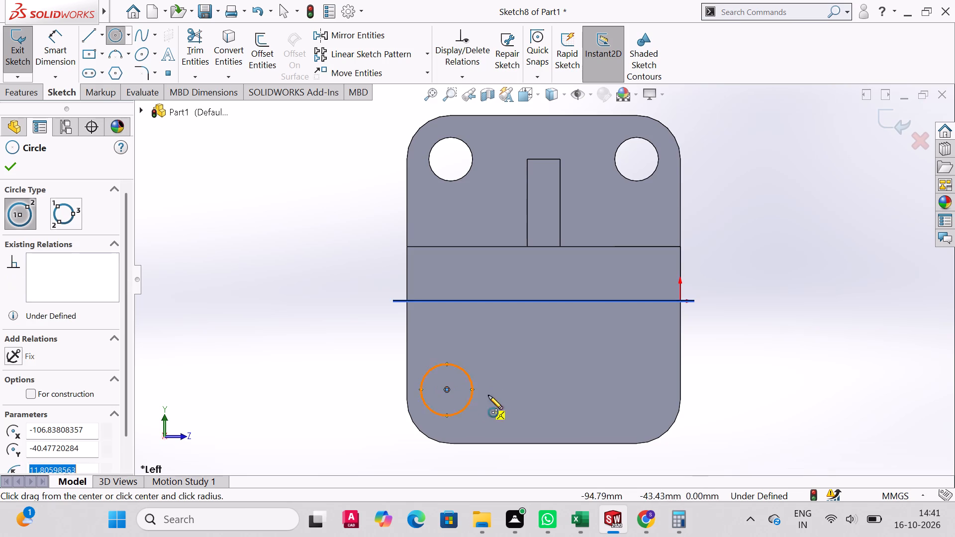
{"action": "left_click", "coordinate": [628, 387]}
{"action": "left_click", "coordinate": [661, 402]}
{"action": "right_click", "coordinate": [659, 392]}
{"action": "left_click", "coordinate": [724, 394]}
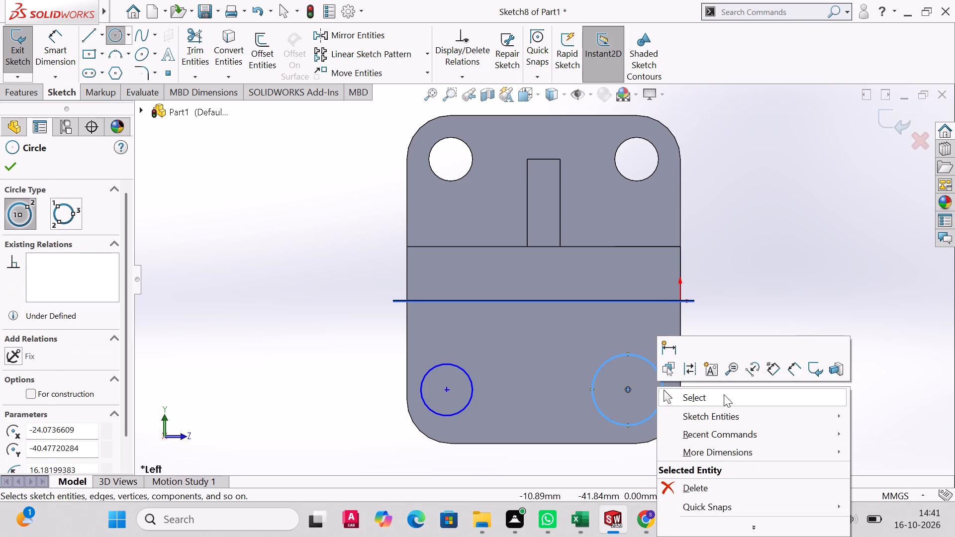
Dimension both circles near the downward plate's lower corners with diameters of 20 mm.
{"action": "left_click", "coordinate": [62, 29]}
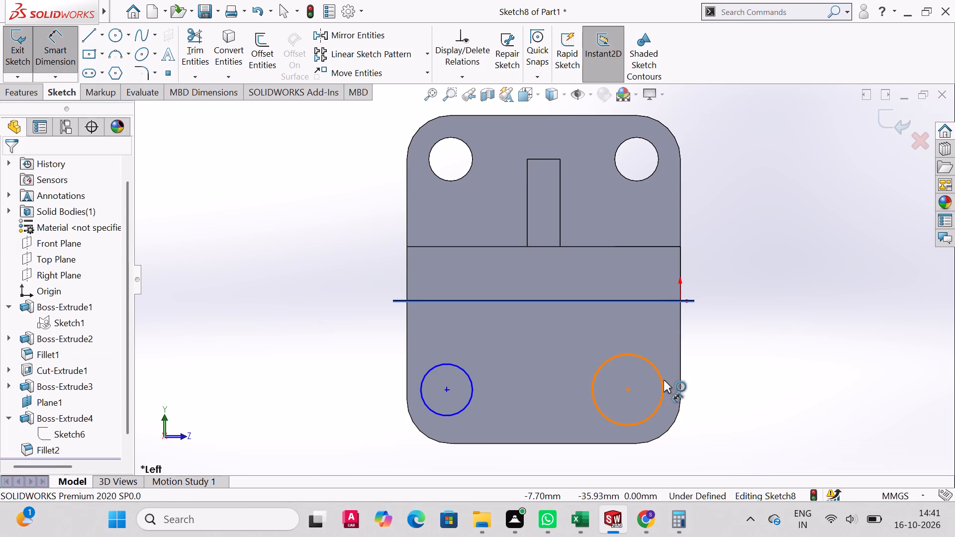
{"action": "left_click", "coordinate": [662, 381]}
{"action": "left_click", "coordinate": [734, 375]}
{"action": "type", "text": "20"}
{"action": "key", "text": "Return"}
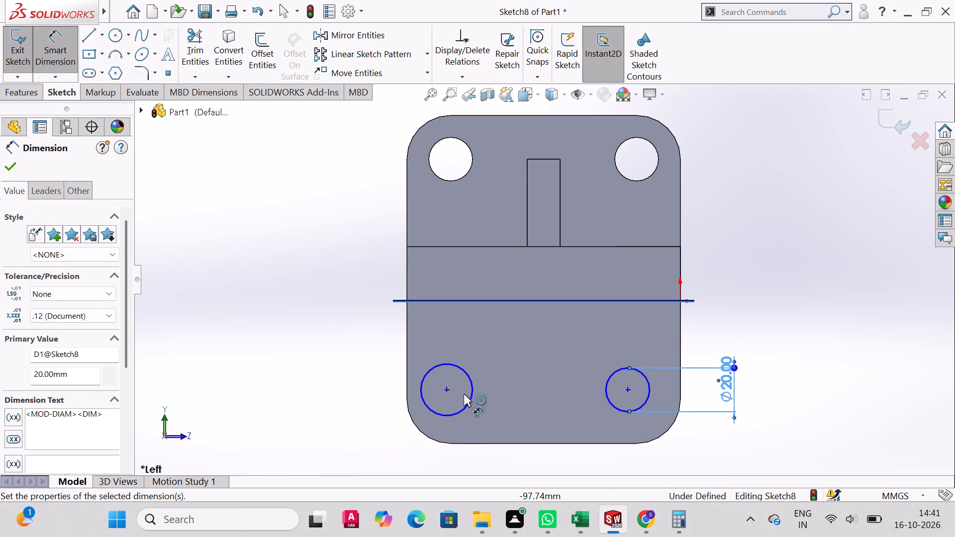
{"action": "left_click", "coordinate": [422, 404]}
{"action": "left_click", "coordinate": [341, 403]}
{"action": "type", "text": "20"}
{"action": "key", "text": "Return"}
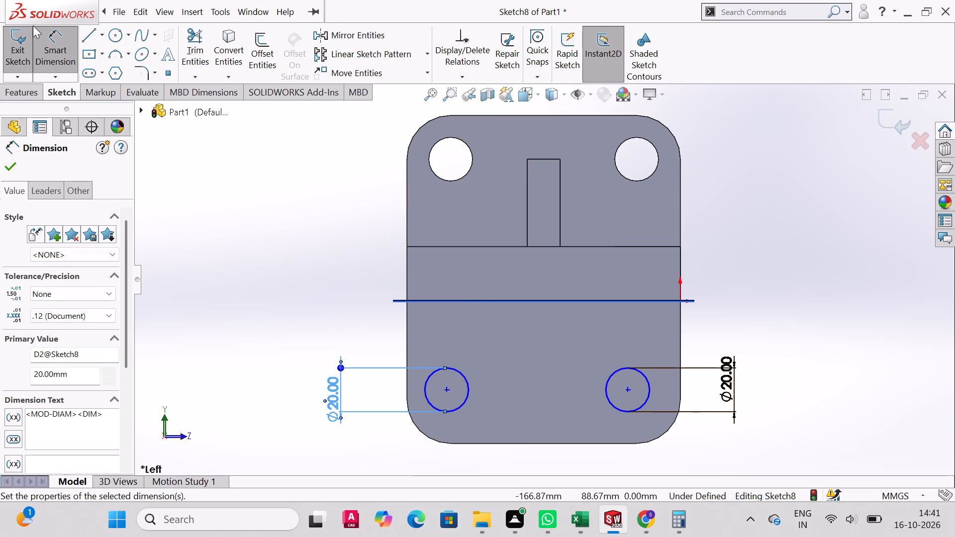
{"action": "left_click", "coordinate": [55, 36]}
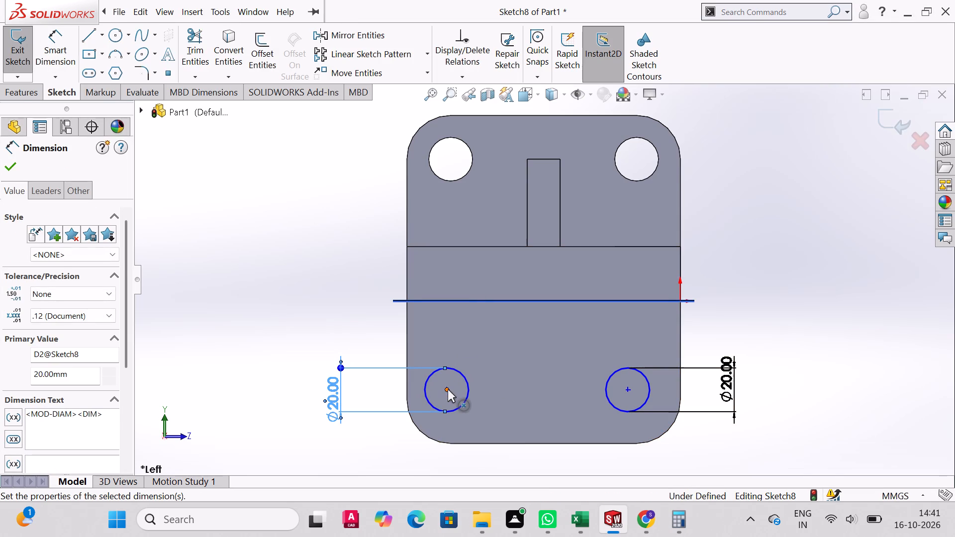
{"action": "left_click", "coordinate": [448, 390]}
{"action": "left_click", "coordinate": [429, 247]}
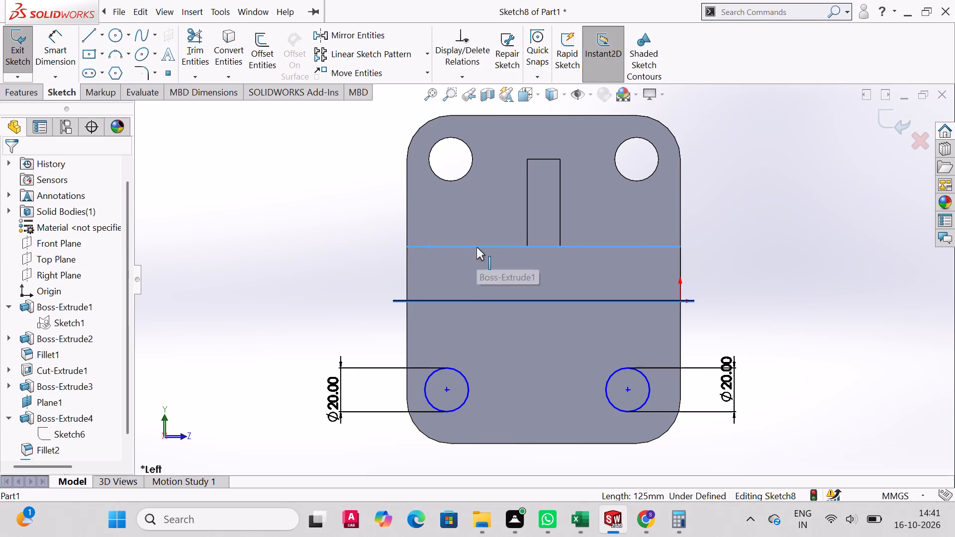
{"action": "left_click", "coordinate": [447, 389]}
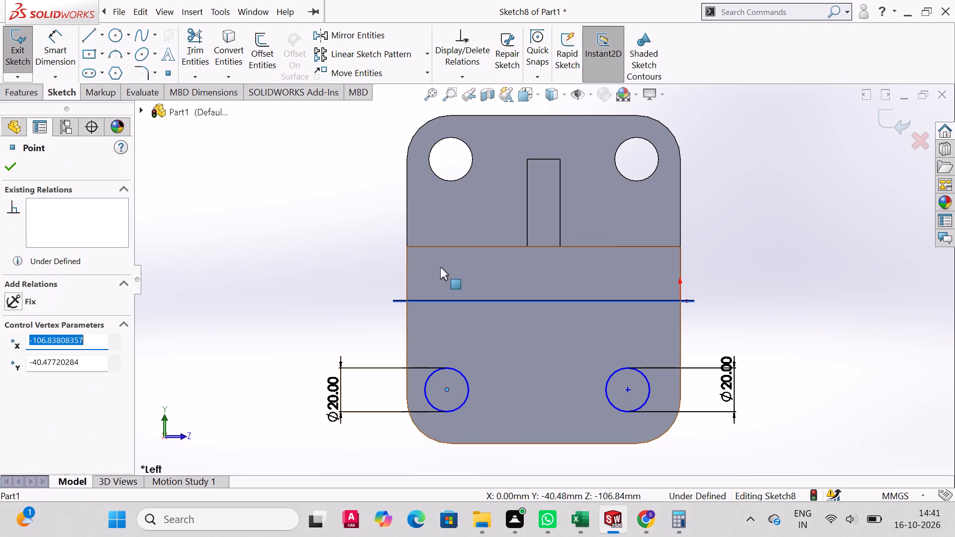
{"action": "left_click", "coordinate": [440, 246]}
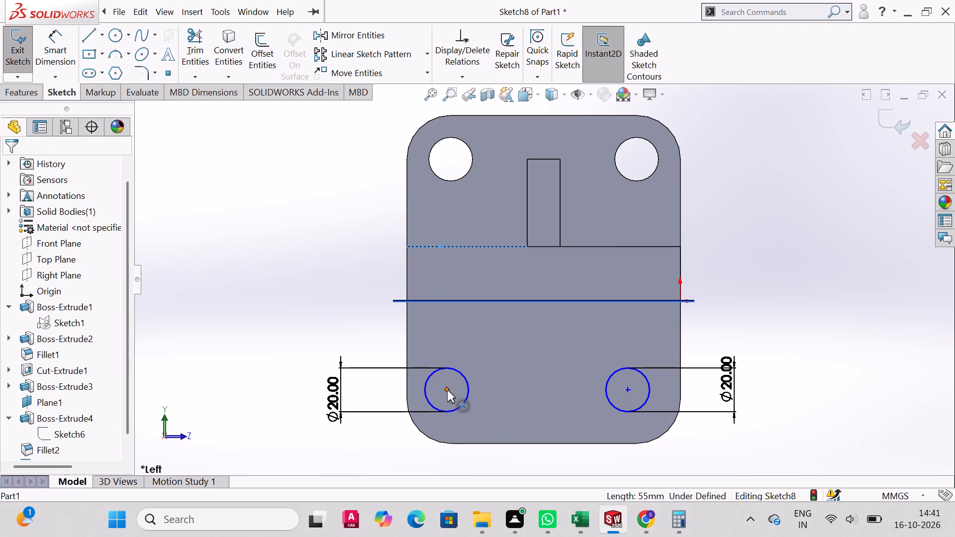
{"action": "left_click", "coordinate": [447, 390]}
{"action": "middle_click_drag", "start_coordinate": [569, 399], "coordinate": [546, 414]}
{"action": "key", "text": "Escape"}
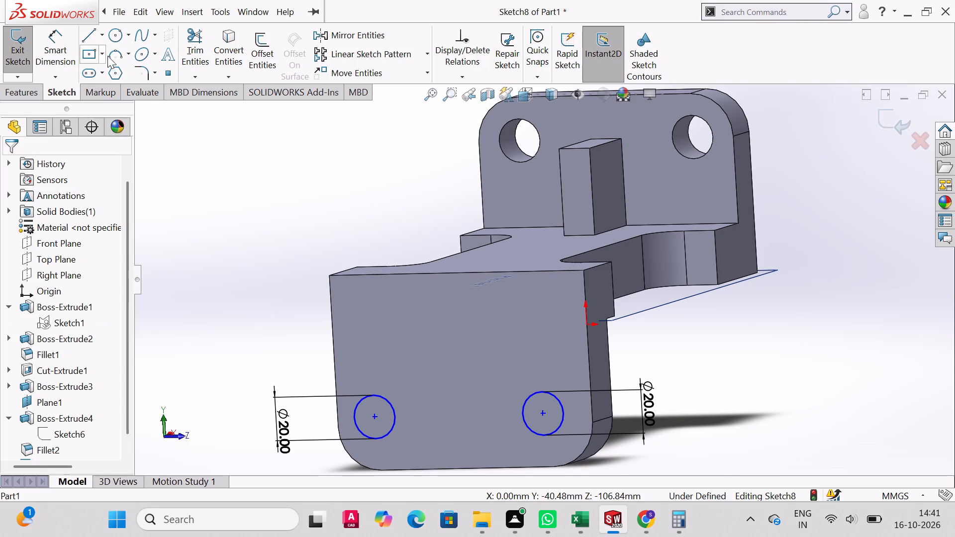
Dimension both circle centres 70 mm below the top edge of the plate's outer face.
{"action": "left_click", "coordinate": [61, 42]}
{"action": "left_click", "coordinate": [383, 274]}
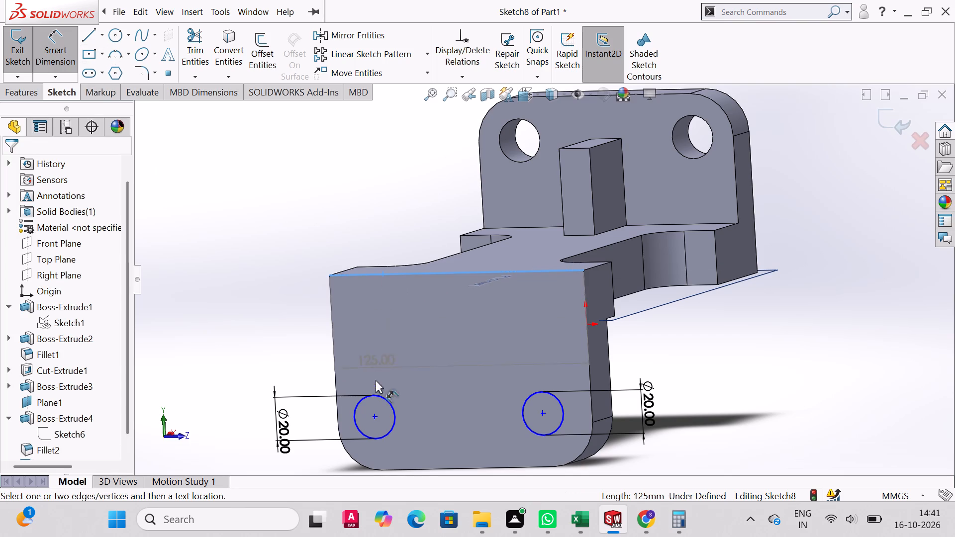
{"action": "left_click", "coordinate": [371, 417]}
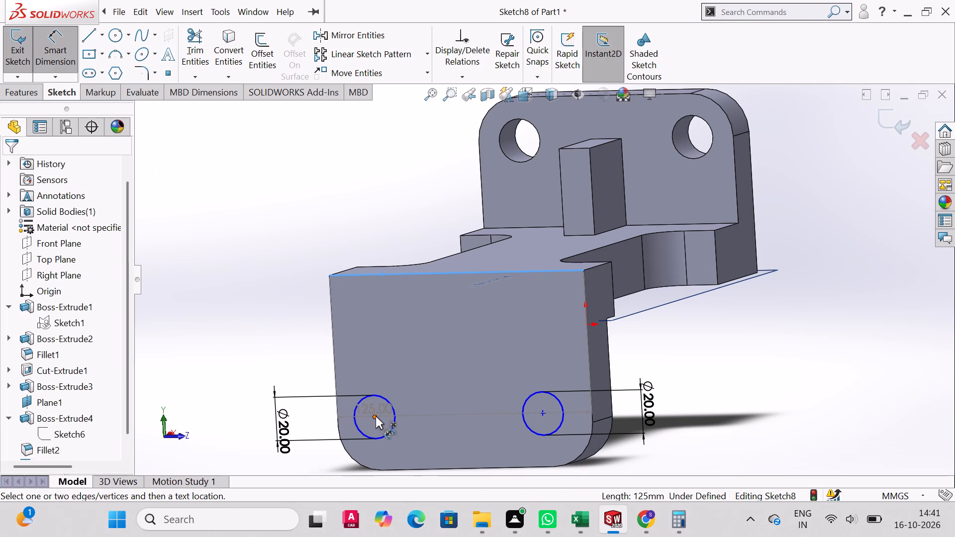
{"action": "left_click", "coordinate": [376, 416]}
{"action": "left_click", "coordinate": [252, 374]}
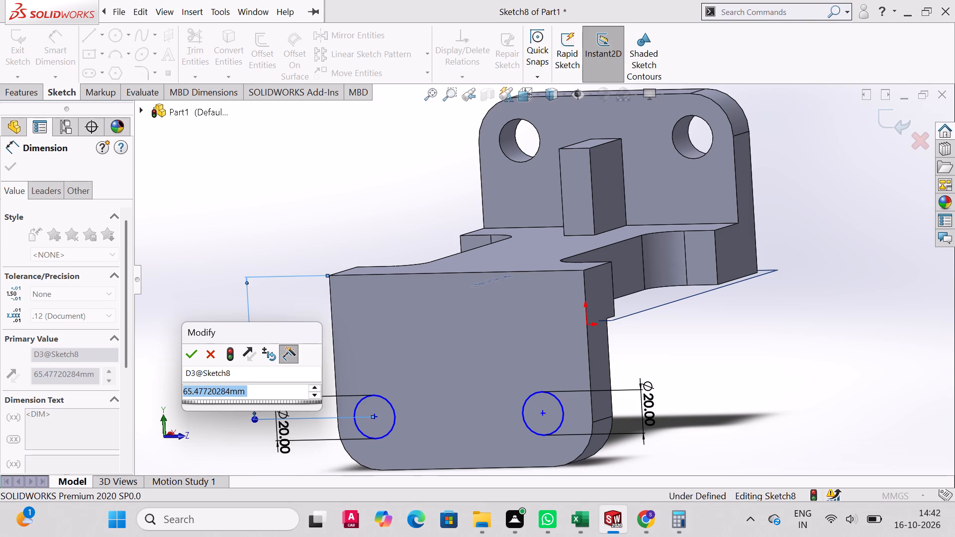
{"action": "key", "text": "7"}
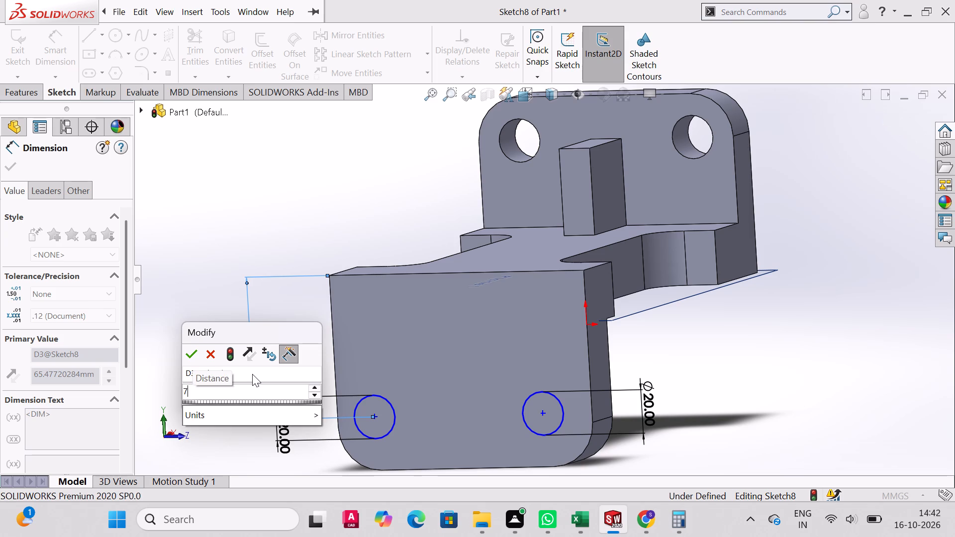
{"action": "key", "text": "0"}
{"action": "key", "text": "Return"}
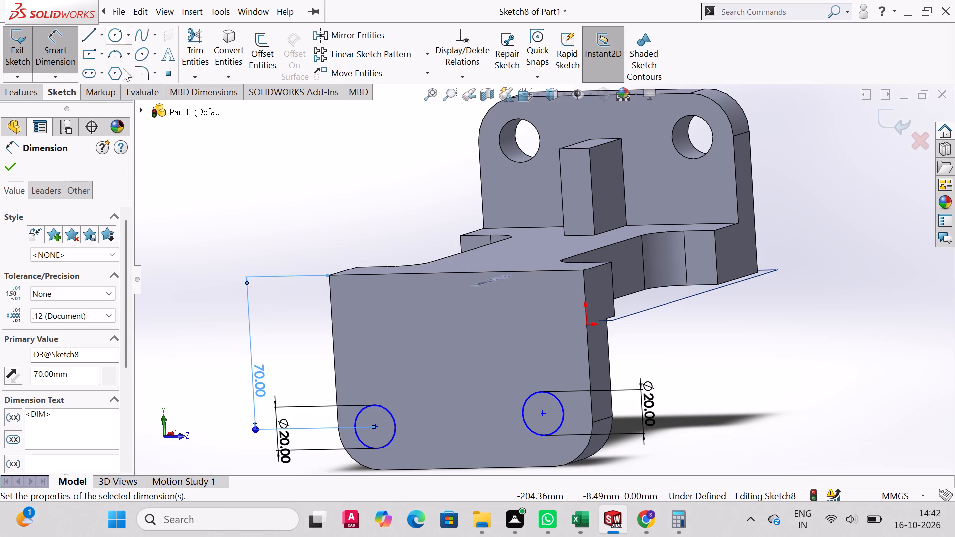
{"action": "left_click", "coordinate": [541, 271]}
{"action": "left_click", "coordinate": [544, 412]}
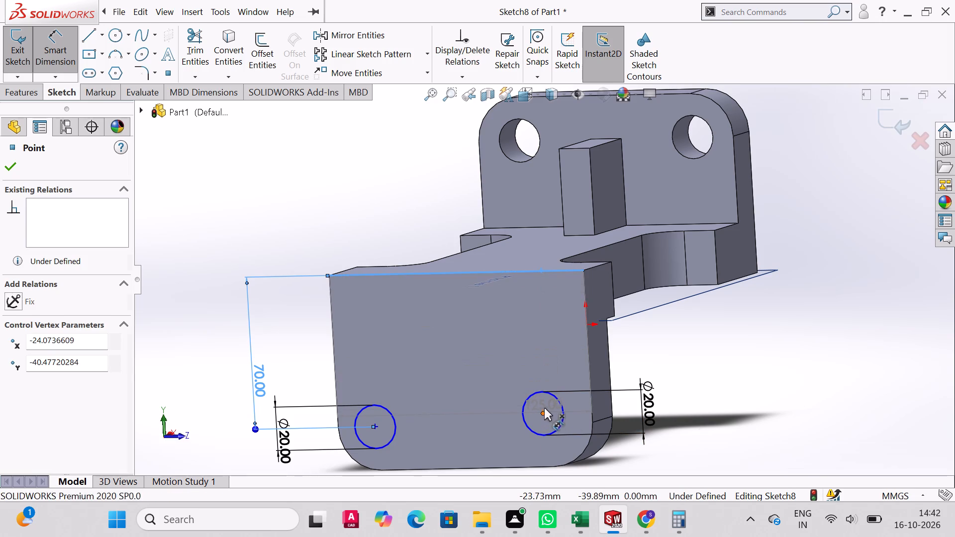
{"action": "left_click", "coordinate": [724, 412]}
{"action": "type", "text": "70"}
{"action": "key", "text": "Return"}
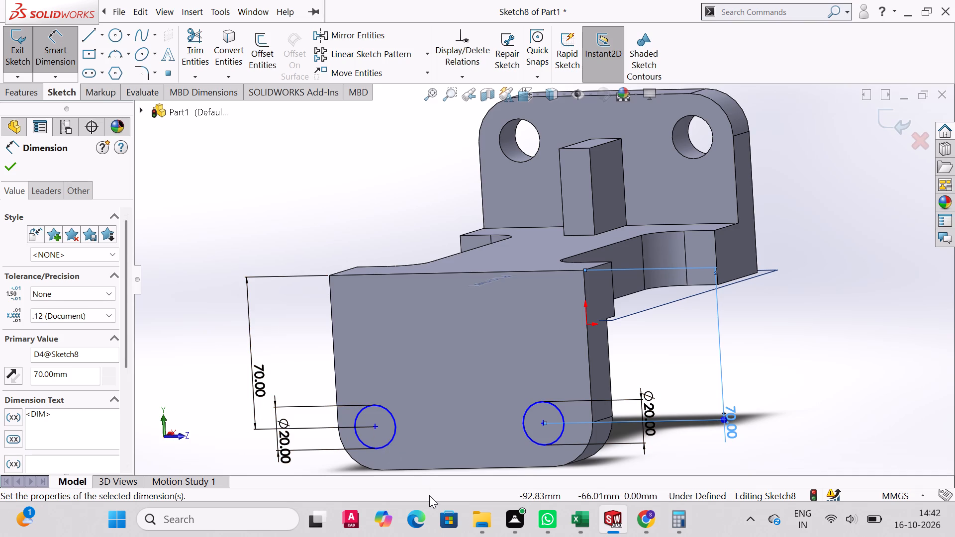
Dimension the distance between the two circle centres as 85 mm and finish the dimension.
{"action": "left_click", "coordinate": [374, 428]}
{"action": "left_click", "coordinate": [544, 424]}
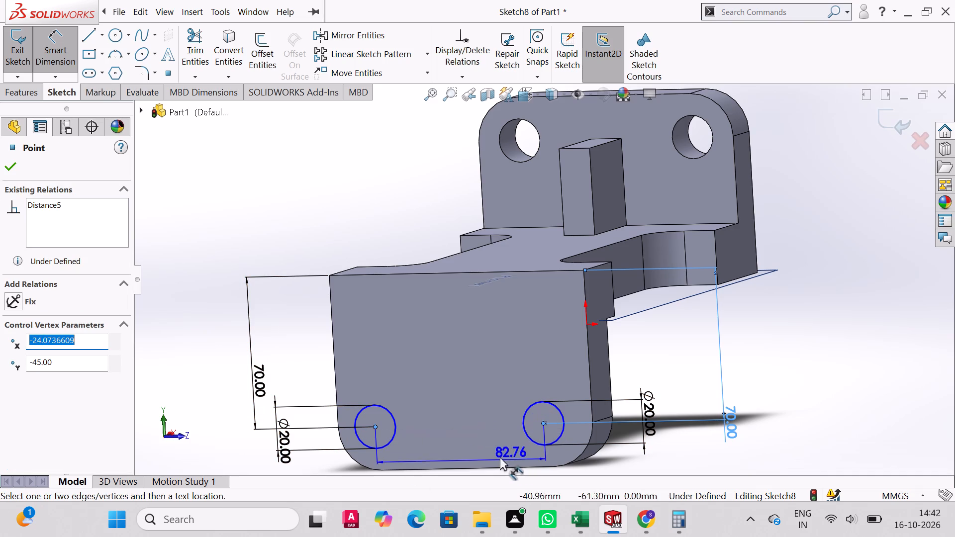
{"action": "left_click", "coordinate": [472, 448]}
{"action": "type", "text": "85"}
{"action": "key", "text": "Return"}
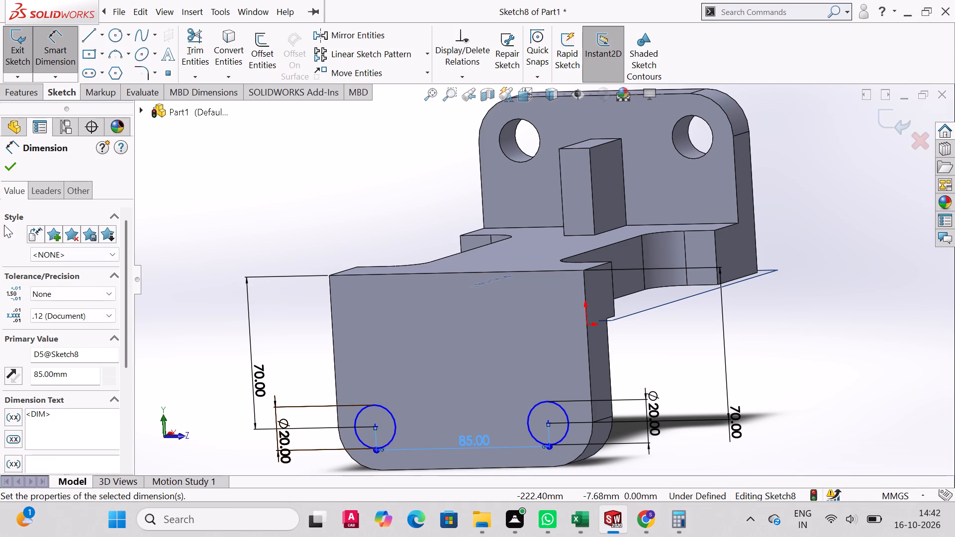
{"action": "left_click", "coordinate": [6, 165]}
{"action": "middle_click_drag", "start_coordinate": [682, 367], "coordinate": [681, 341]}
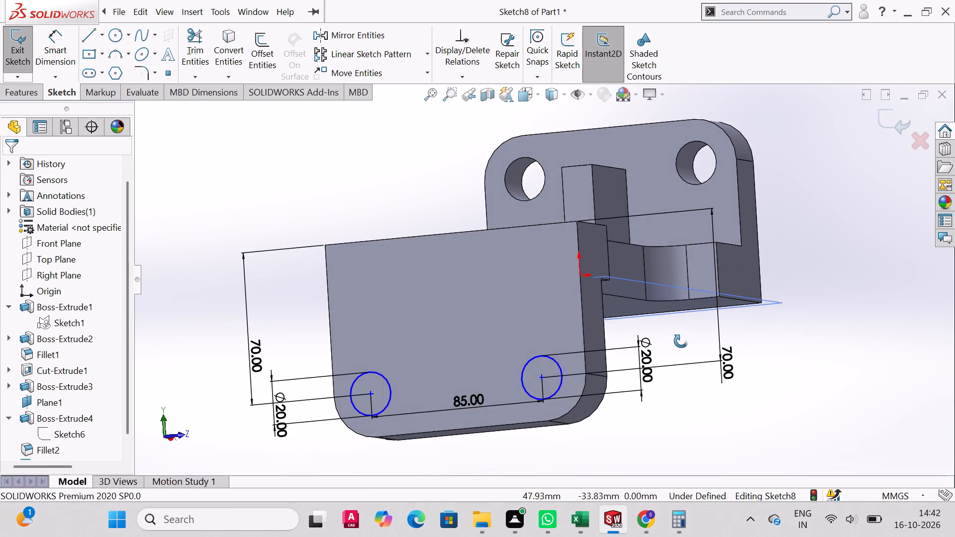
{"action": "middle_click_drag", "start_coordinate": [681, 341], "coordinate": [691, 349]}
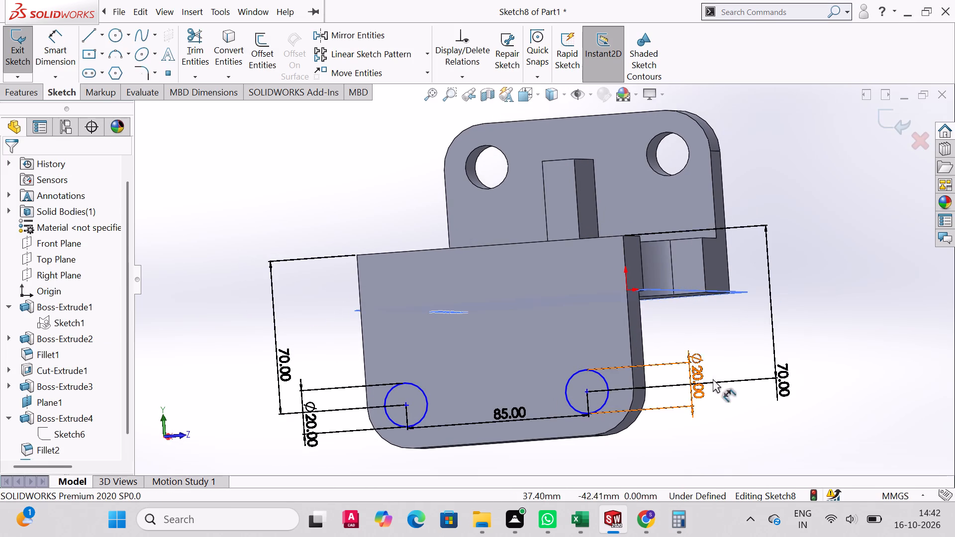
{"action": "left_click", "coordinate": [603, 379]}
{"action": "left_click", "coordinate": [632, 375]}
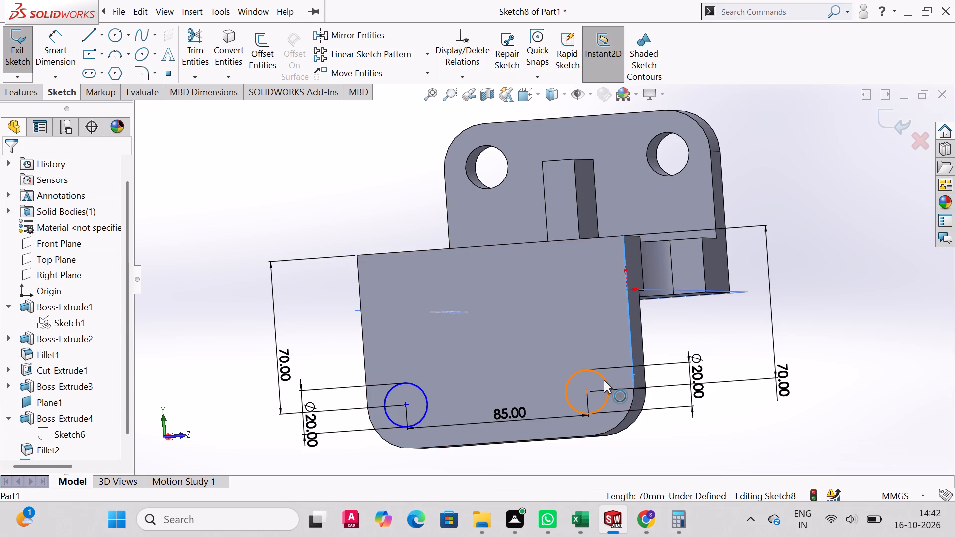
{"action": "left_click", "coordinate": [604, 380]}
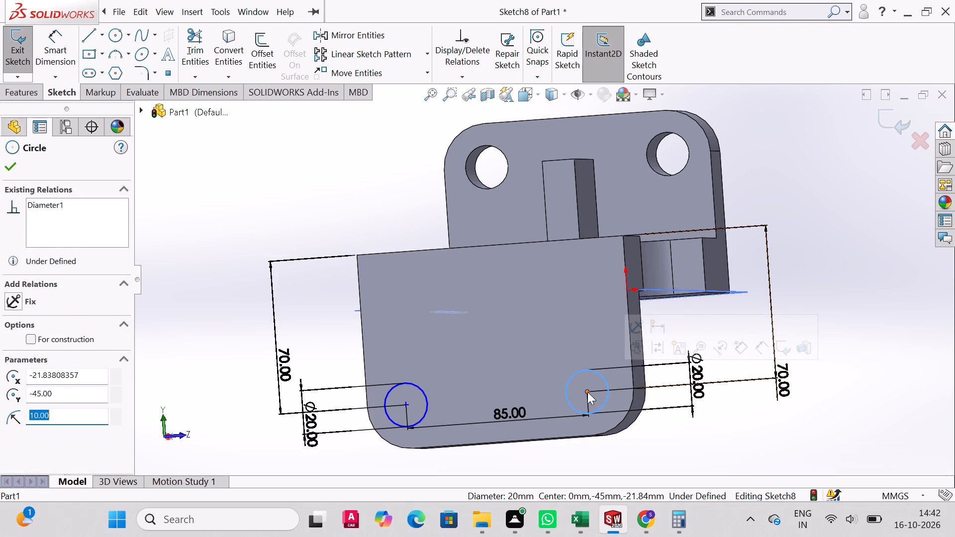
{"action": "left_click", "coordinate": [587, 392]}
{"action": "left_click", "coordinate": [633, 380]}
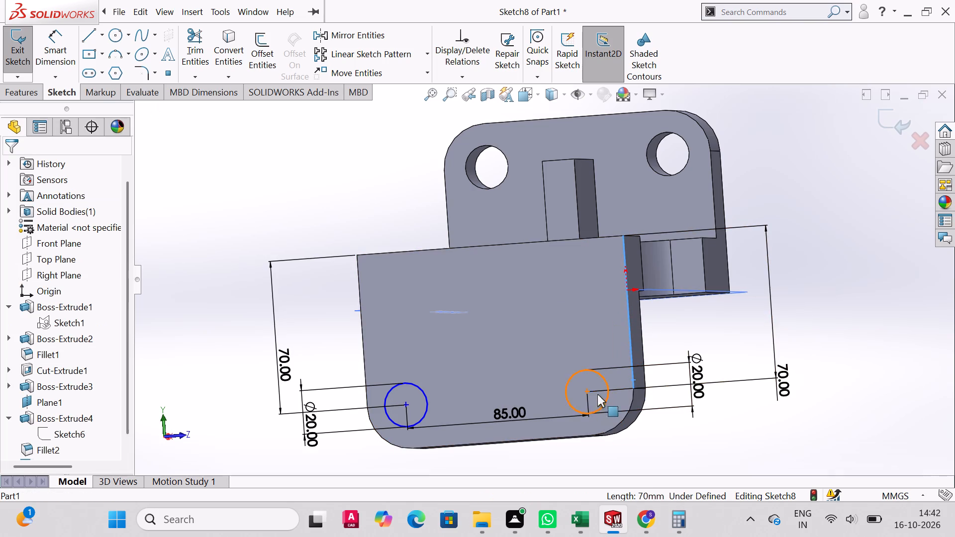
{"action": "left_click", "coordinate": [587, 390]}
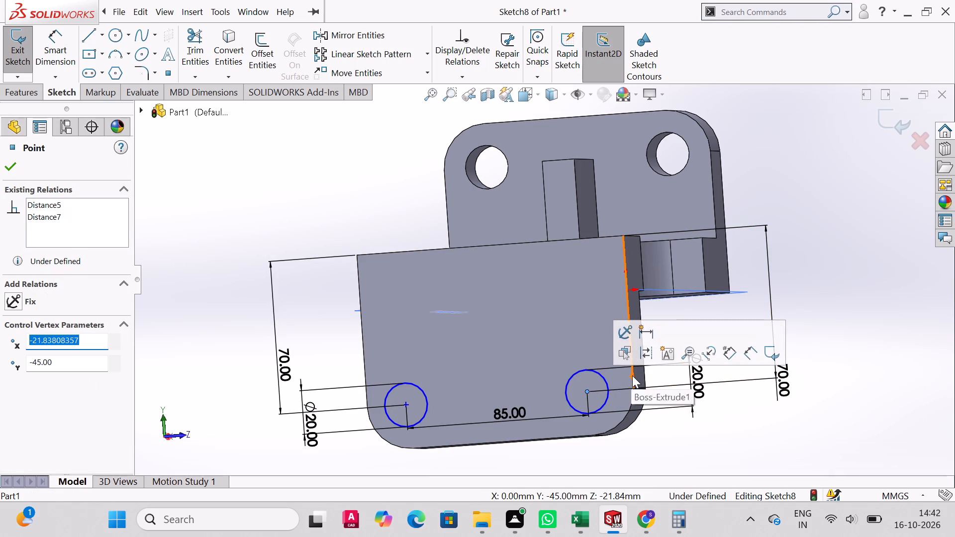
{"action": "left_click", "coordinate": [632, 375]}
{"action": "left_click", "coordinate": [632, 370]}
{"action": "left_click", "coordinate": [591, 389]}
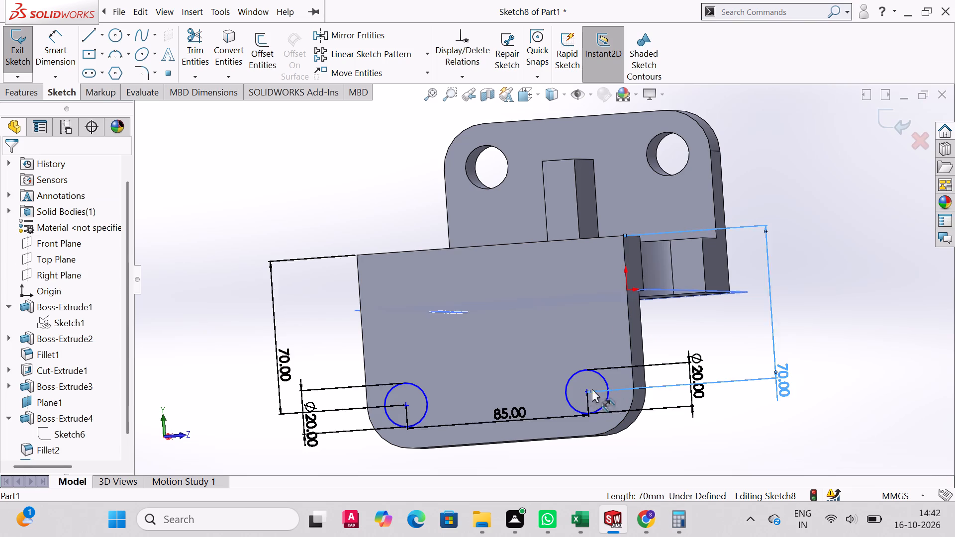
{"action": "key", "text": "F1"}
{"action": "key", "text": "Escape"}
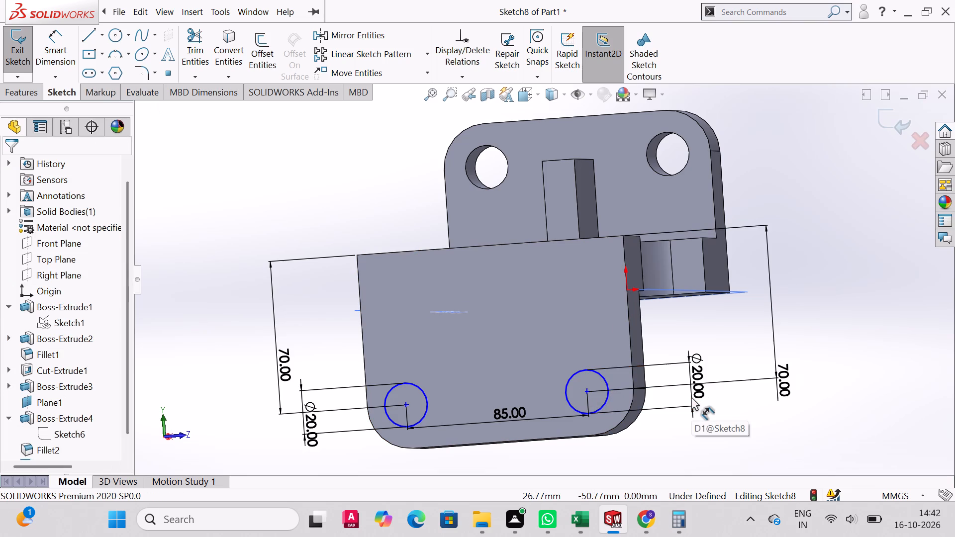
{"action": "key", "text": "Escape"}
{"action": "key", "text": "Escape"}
Dimension the centre of the circle nearest the origin 20 mm from the plate's adjacent side edge.
{"action": "left_click", "coordinate": [42, 49]}
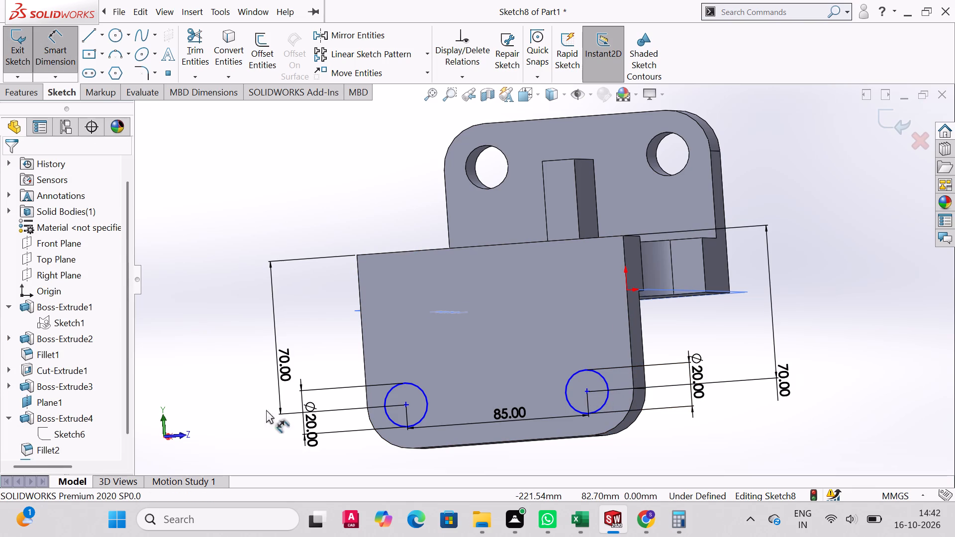
{"action": "left_click", "coordinate": [585, 392]}
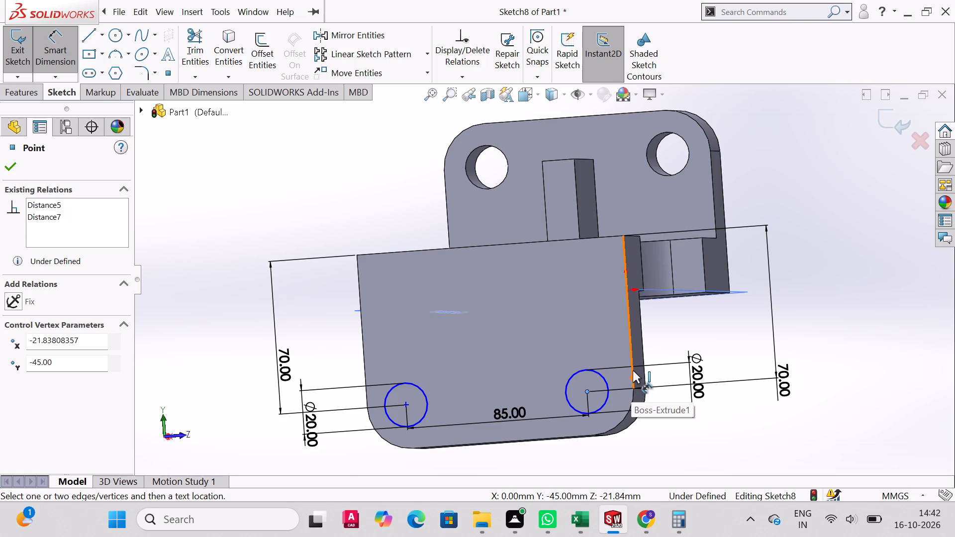
{"action": "left_click", "coordinate": [633, 371]}
{"action": "left_click", "coordinate": [619, 452]}
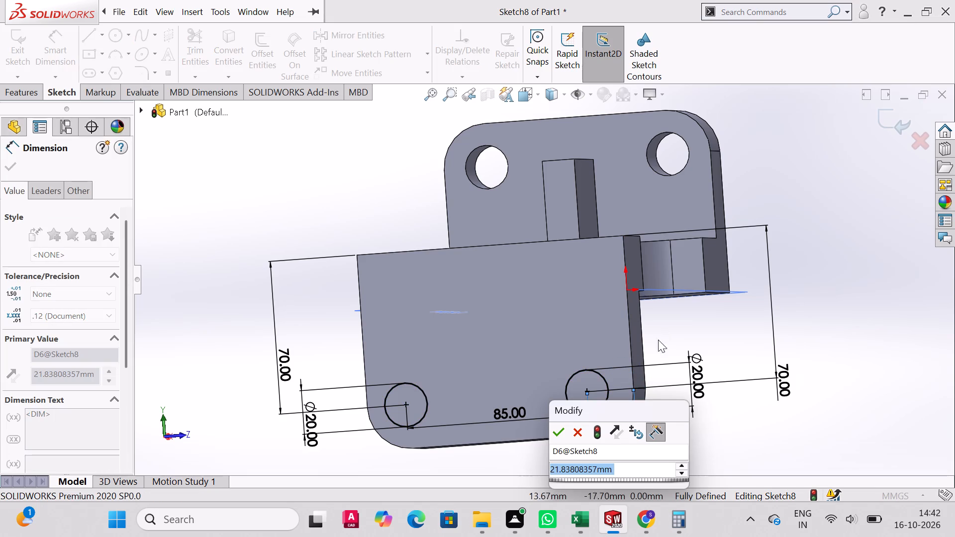
{"action": "key", "text": "2"}
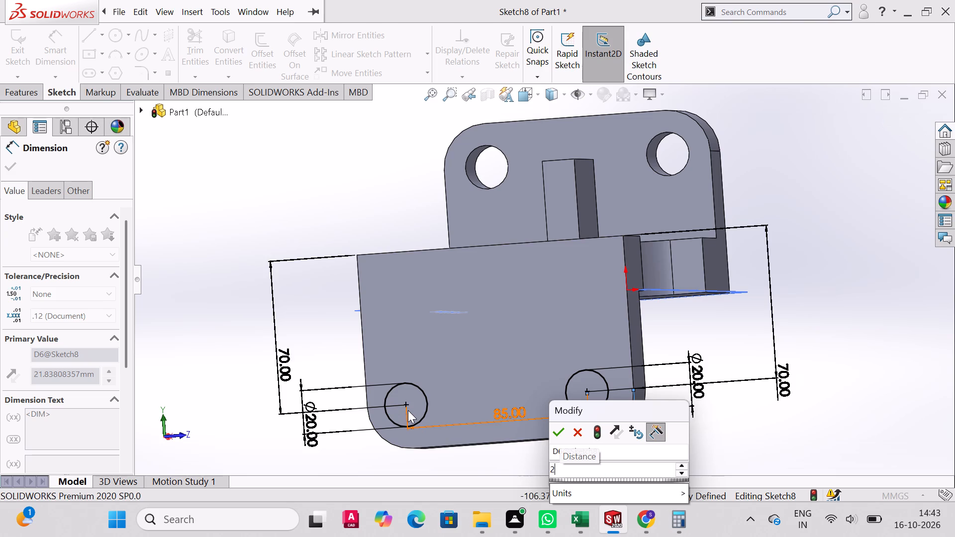
{"action": "key", "text": "0"}
{"action": "key", "text": "Return"}
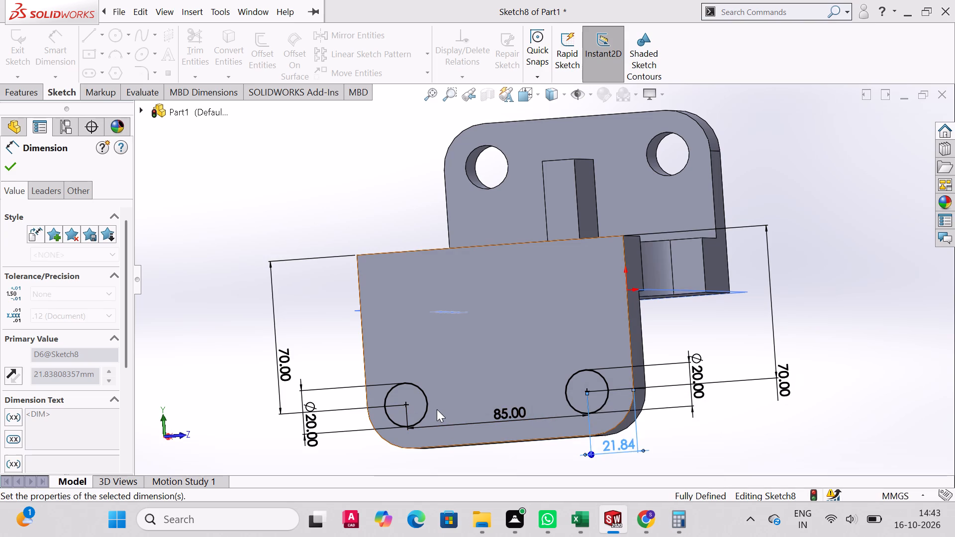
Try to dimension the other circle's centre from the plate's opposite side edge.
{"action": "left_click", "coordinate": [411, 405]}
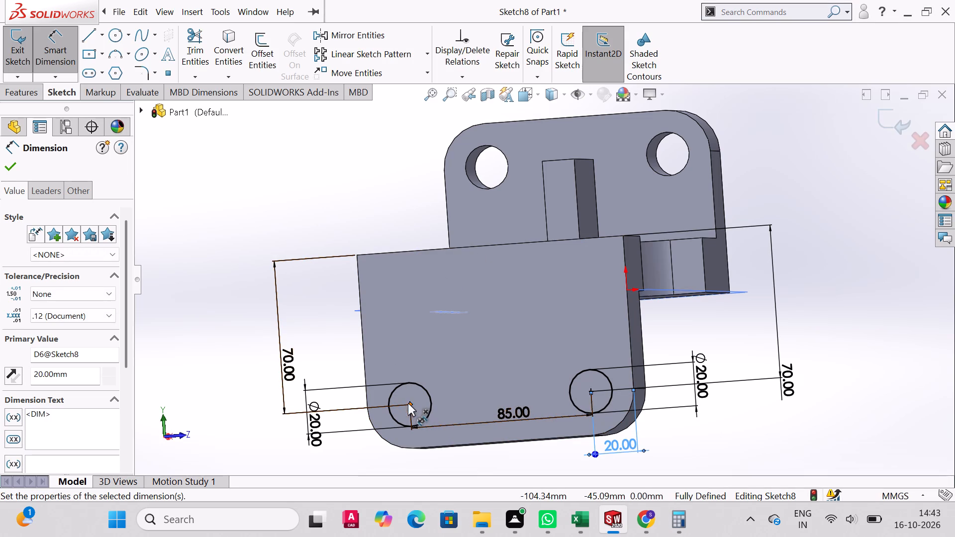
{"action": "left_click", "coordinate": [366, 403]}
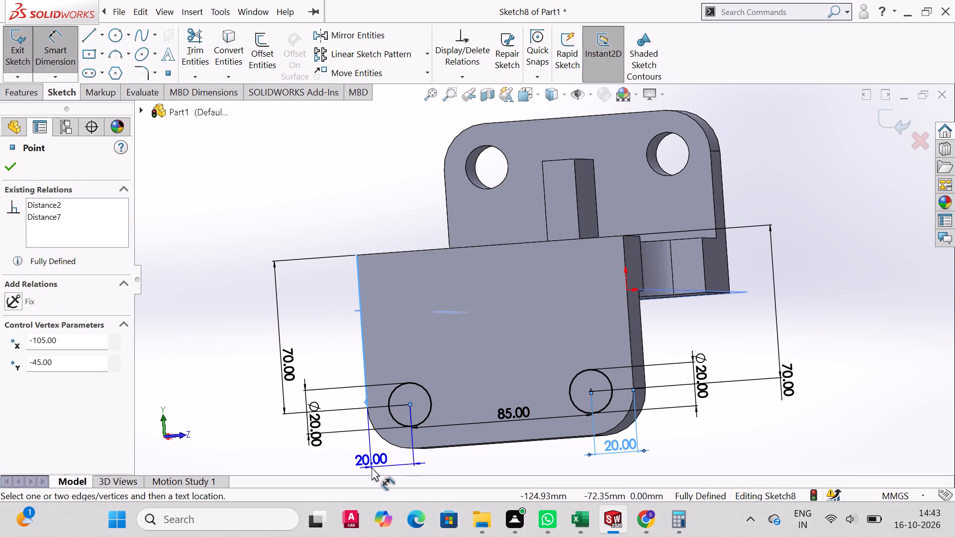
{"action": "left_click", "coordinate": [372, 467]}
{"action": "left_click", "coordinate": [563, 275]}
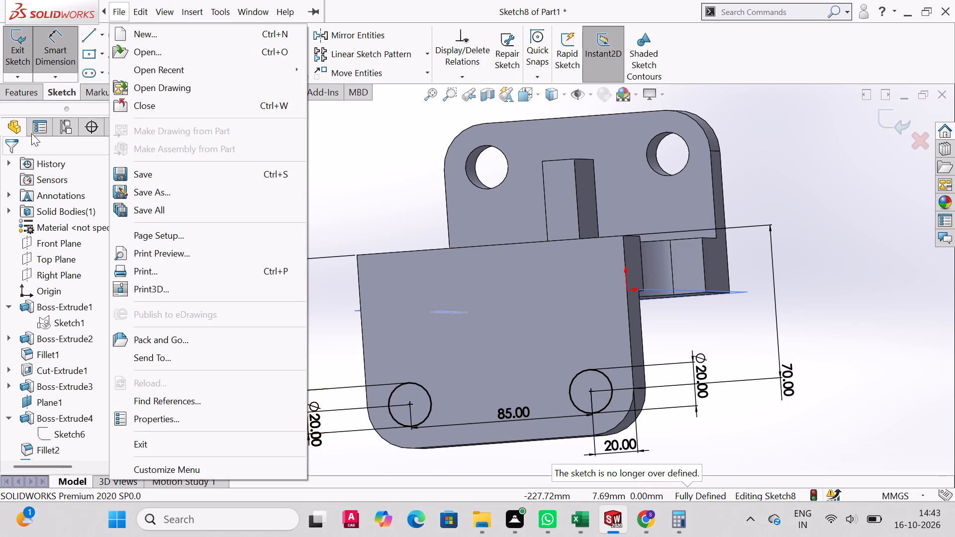
Cut-extrude both 20 mm circles on the downward plate's outer face to a blind depth of 20 mm.
{"action": "left_click", "coordinate": [33, 94]}
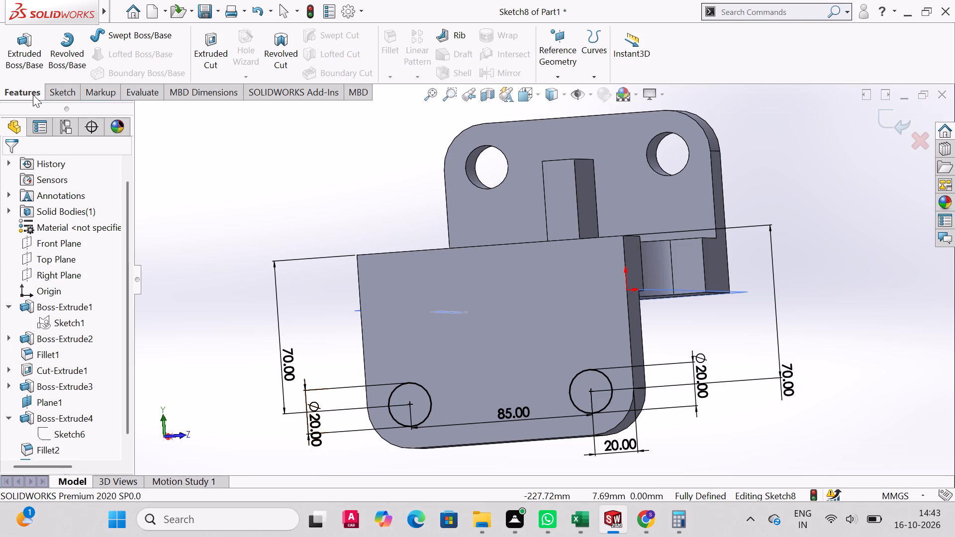
{"action": "left_click", "coordinate": [388, 145]}
{"action": "left_click", "coordinate": [225, 42]}
{"action": "left_click", "coordinate": [408, 406]}
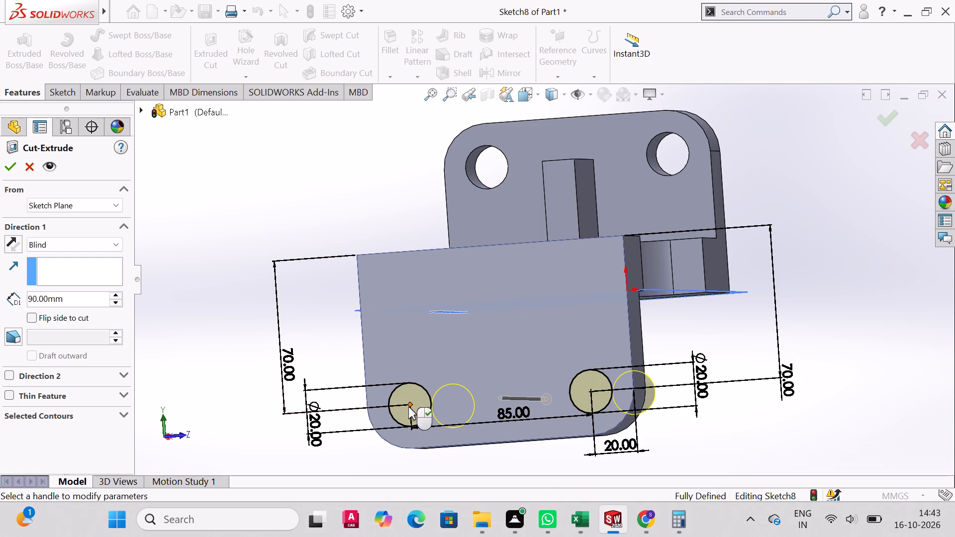
{"action": "left_click", "coordinate": [596, 400]}
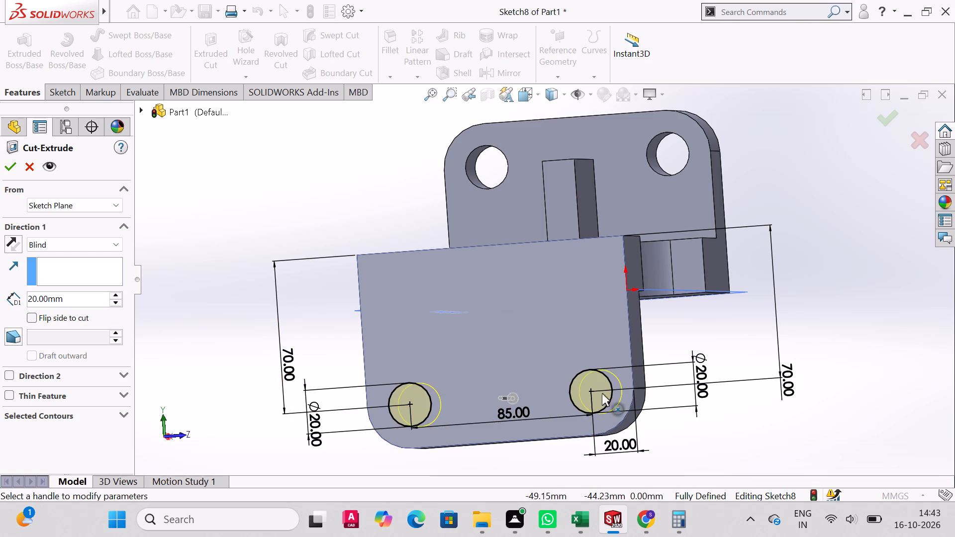
{"action": "middle_click_drag", "start_coordinate": [677, 355], "coordinate": [590, 418]}
{"action": "left_click", "coordinate": [6, 170]}
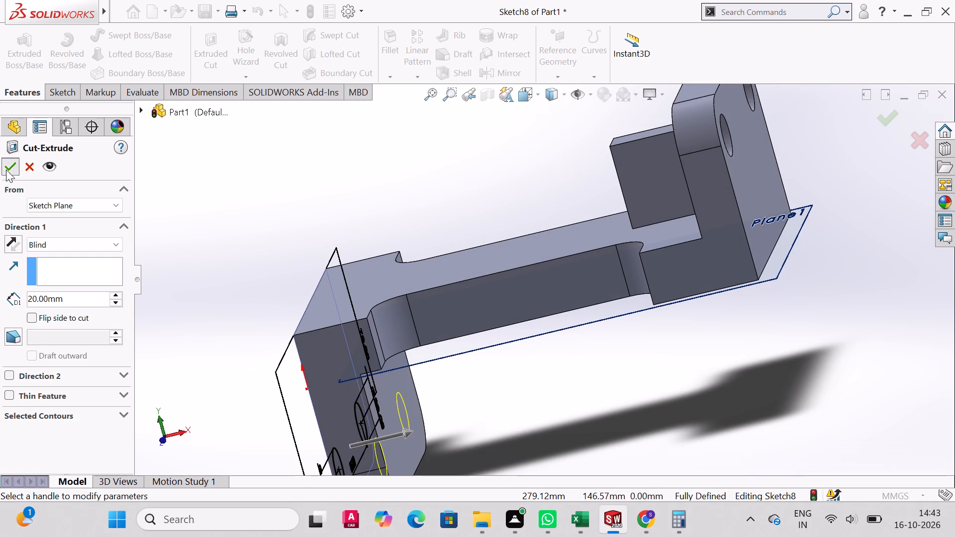
Edit the cut of the downward plate's two holes and set its blind depth to 30 mm.
{"action": "scroll", "coordinate": [498, 308], "scroll_direction": "up", "scroll_amount": 2}
{"action": "middle_click_drag", "start_coordinate": [513, 337], "coordinate": [596, 287]}
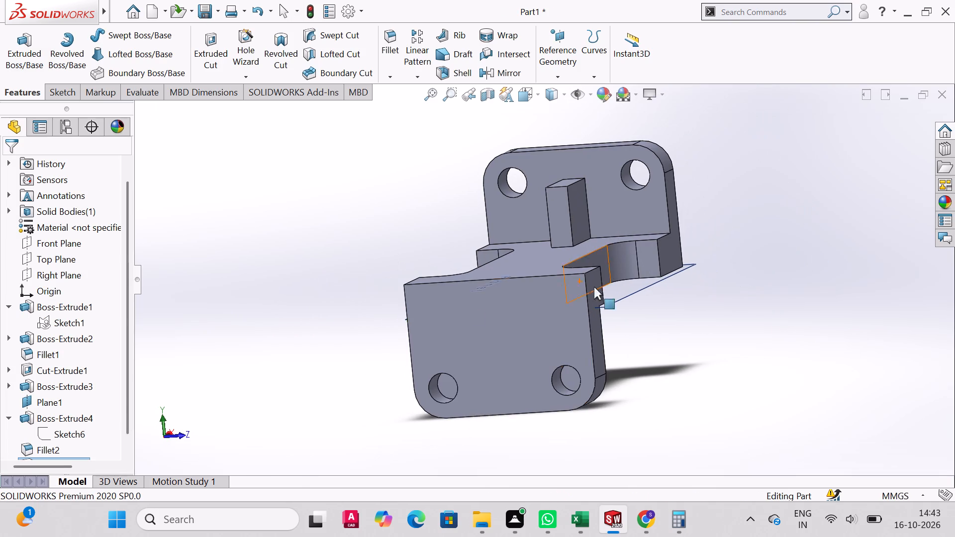
{"action": "scroll", "coordinate": [39, 419], "scroll_direction": "down", "scroll_amount": 4}
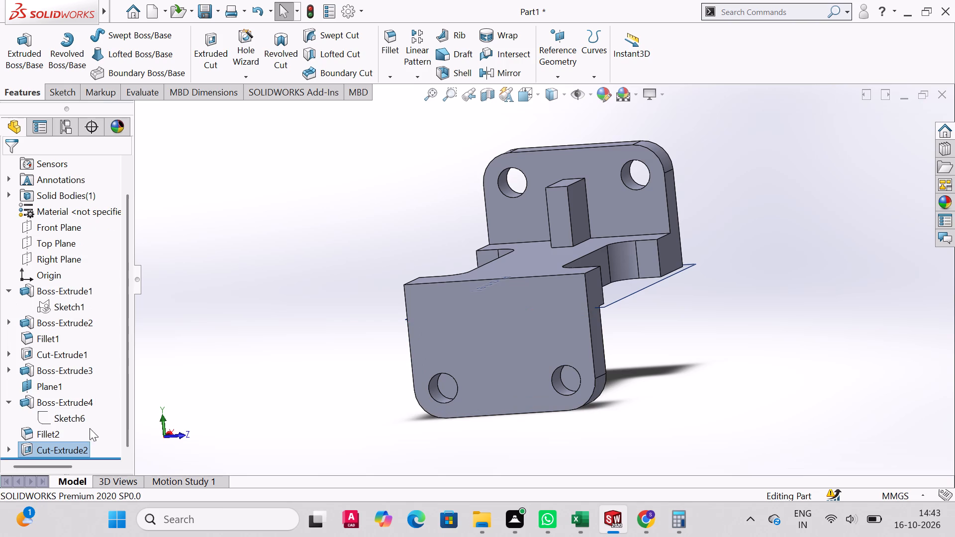
{"action": "left_click", "coordinate": [22, 451]}
{"action": "left_click", "coordinate": [29, 415]}
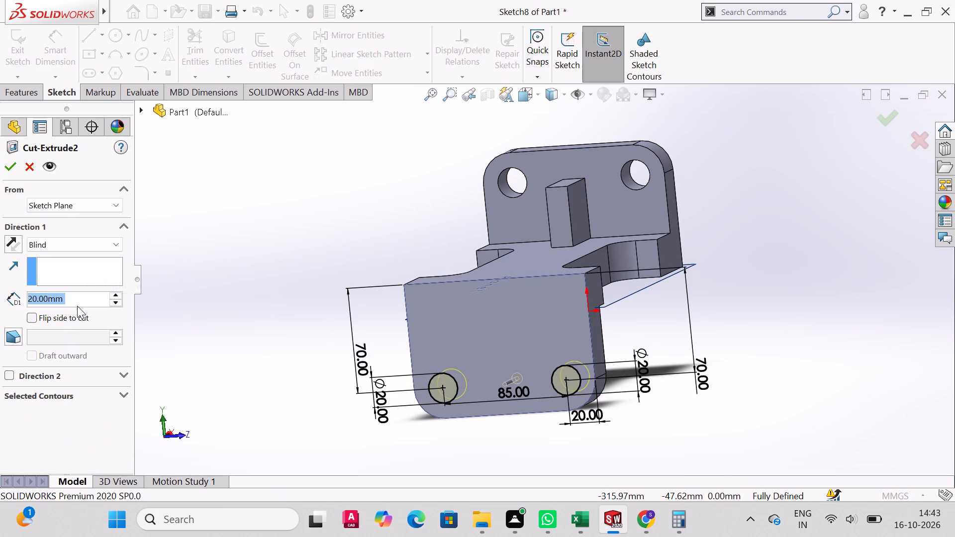
{"action": "left_click", "coordinate": [112, 292]}
{"action": "middle_click_drag", "start_coordinate": [469, 318], "coordinate": [463, 318]}
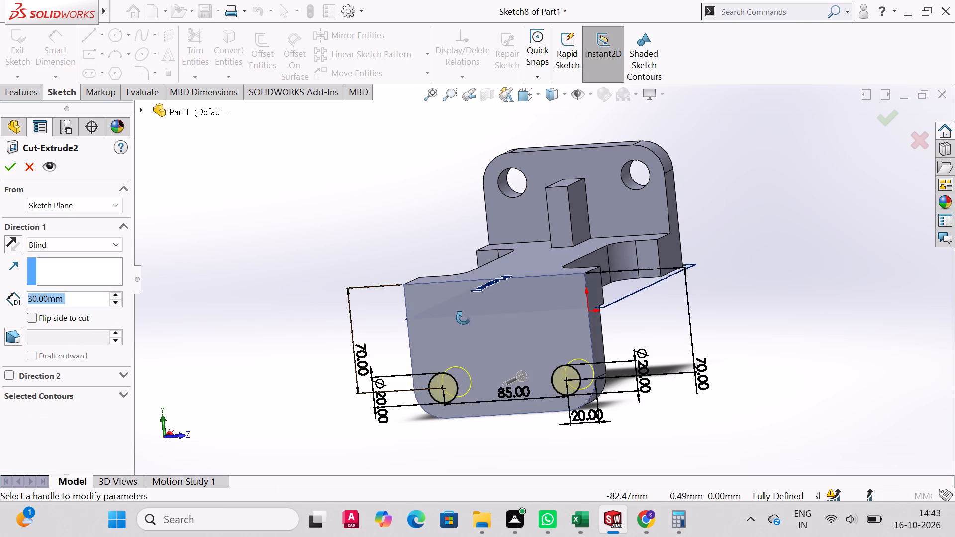
{"action": "middle_click_drag", "start_coordinate": [463, 318], "coordinate": [395, 339]}
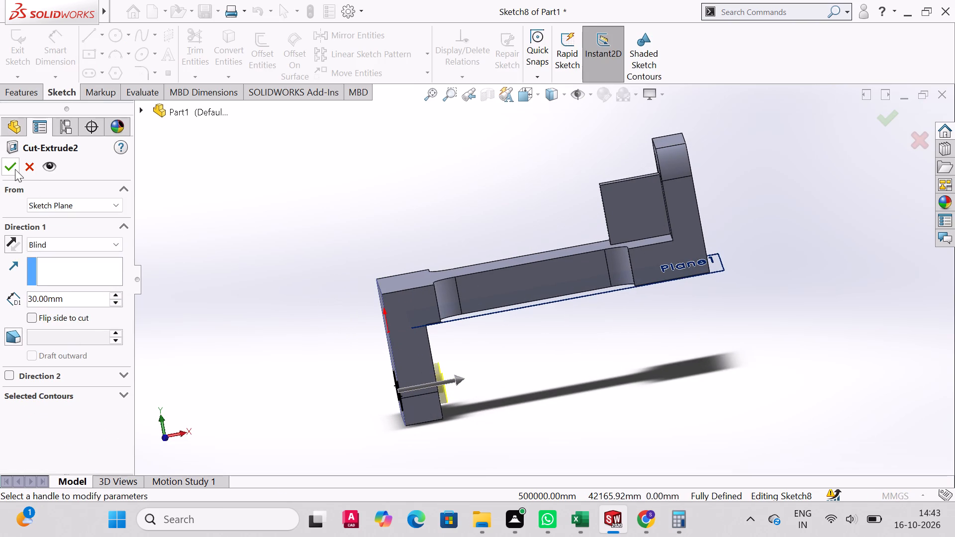
{"action": "left_click", "coordinate": [14, 169]}
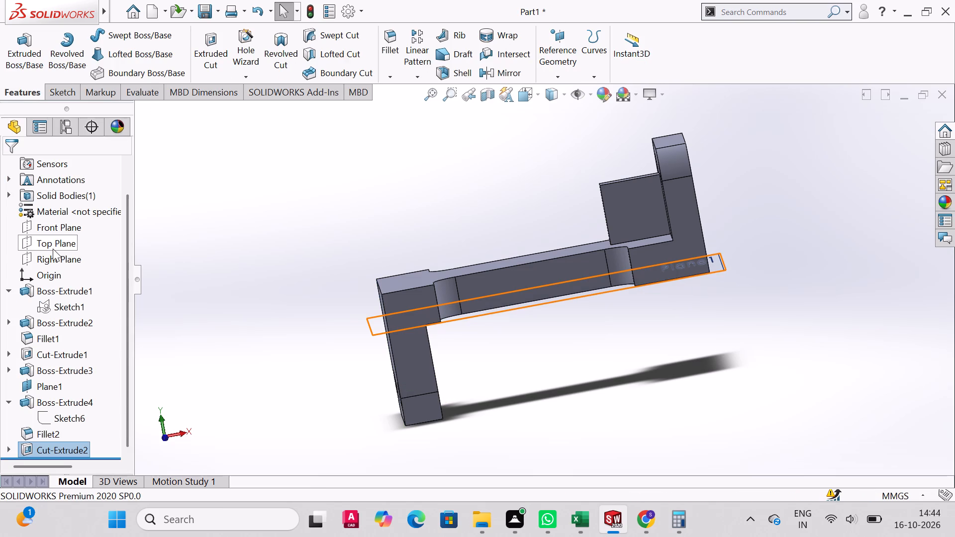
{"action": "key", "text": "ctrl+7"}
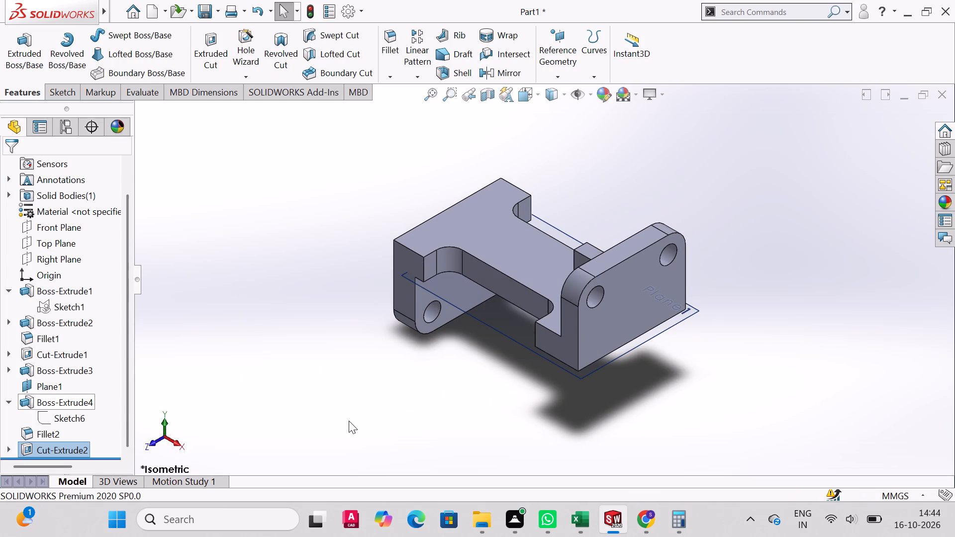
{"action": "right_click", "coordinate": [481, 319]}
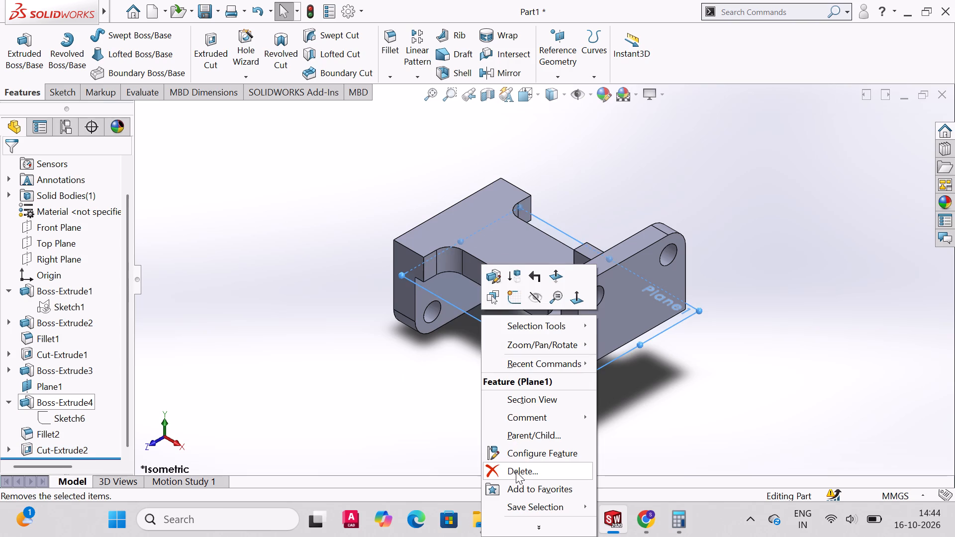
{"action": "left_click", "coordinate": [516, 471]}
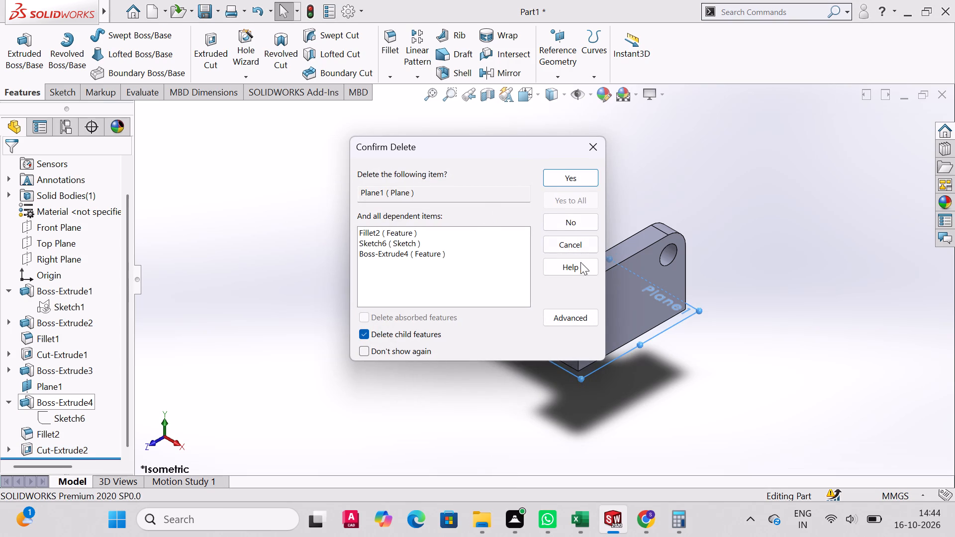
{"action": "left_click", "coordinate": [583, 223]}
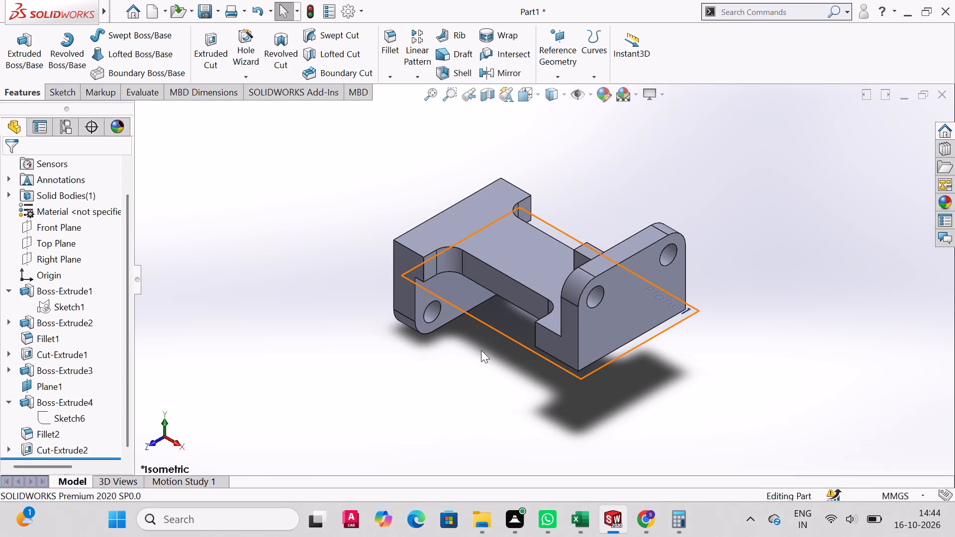
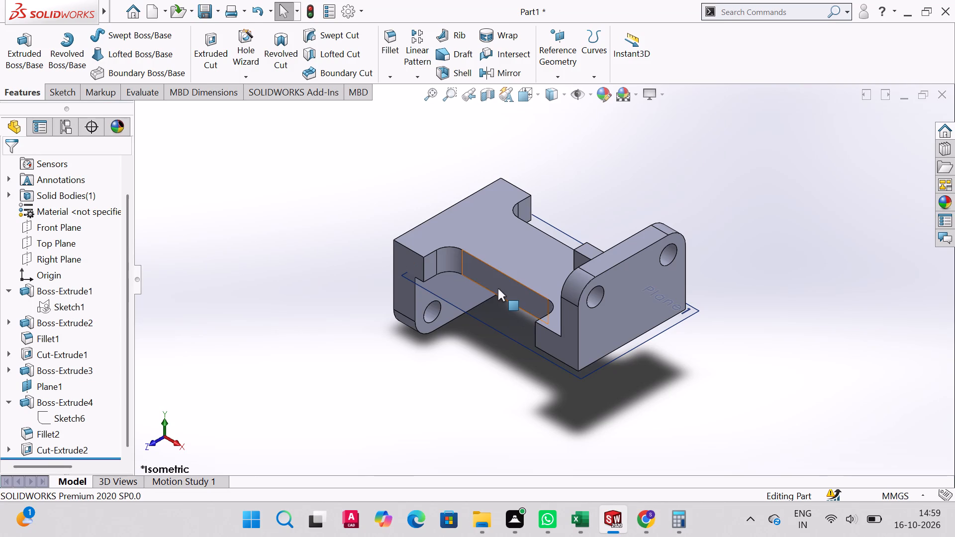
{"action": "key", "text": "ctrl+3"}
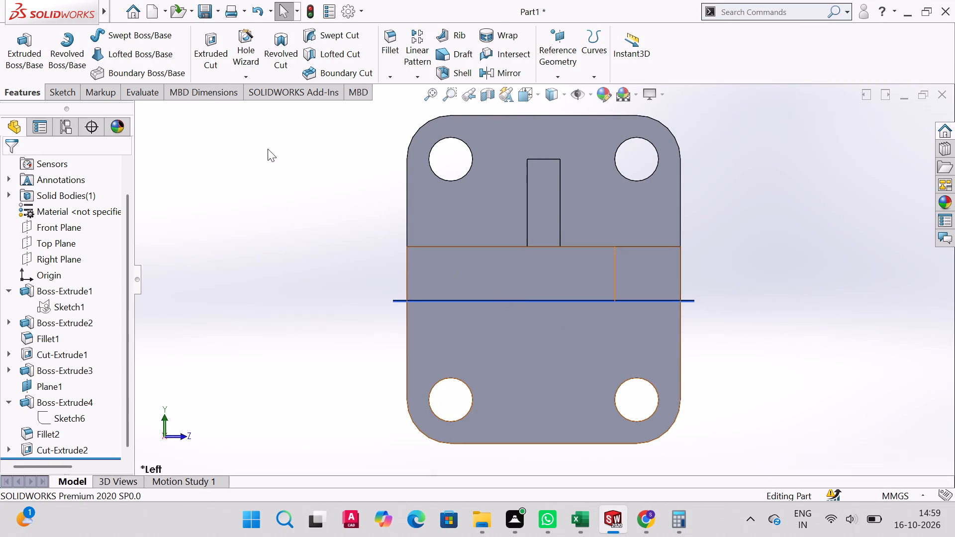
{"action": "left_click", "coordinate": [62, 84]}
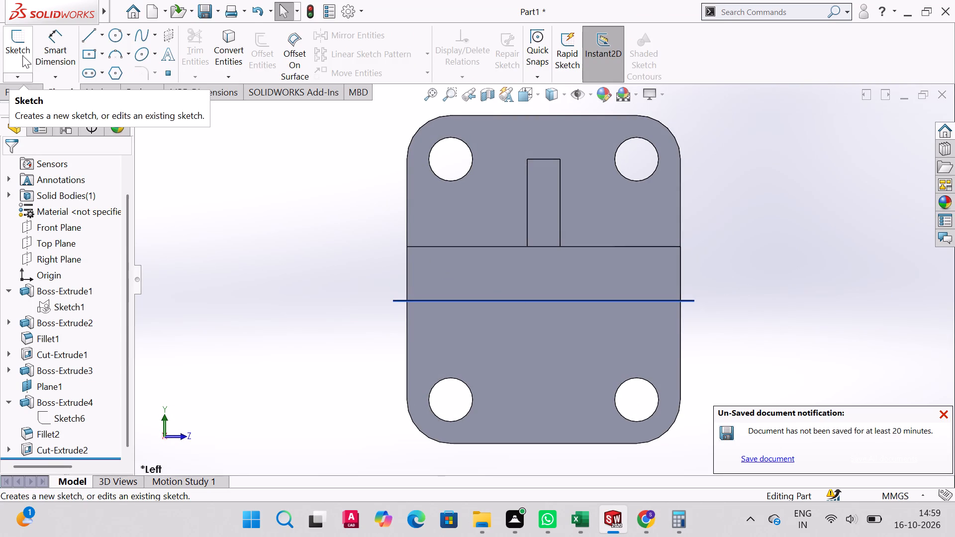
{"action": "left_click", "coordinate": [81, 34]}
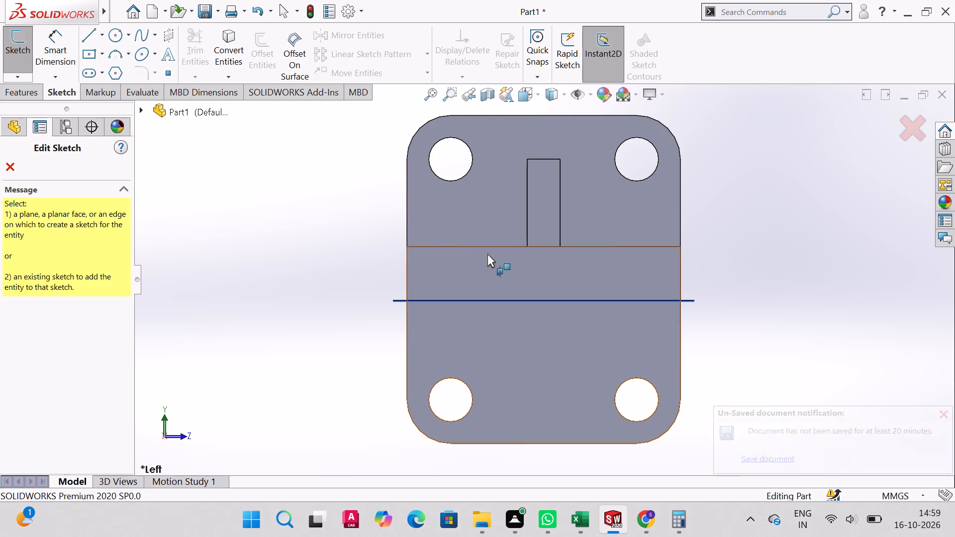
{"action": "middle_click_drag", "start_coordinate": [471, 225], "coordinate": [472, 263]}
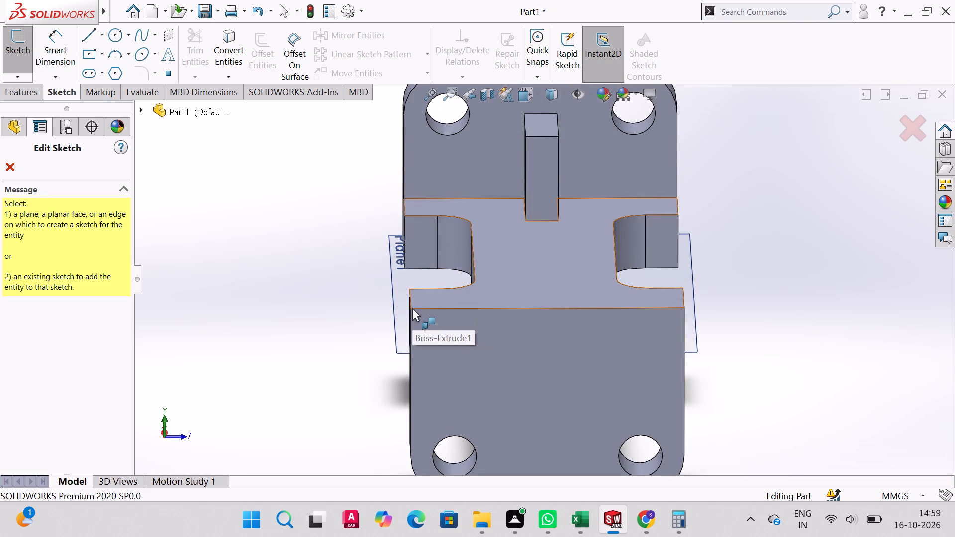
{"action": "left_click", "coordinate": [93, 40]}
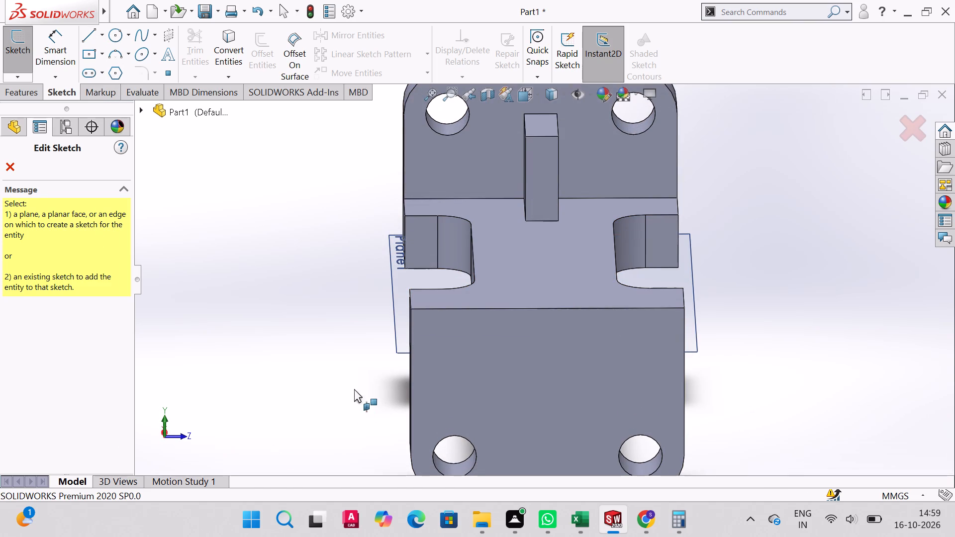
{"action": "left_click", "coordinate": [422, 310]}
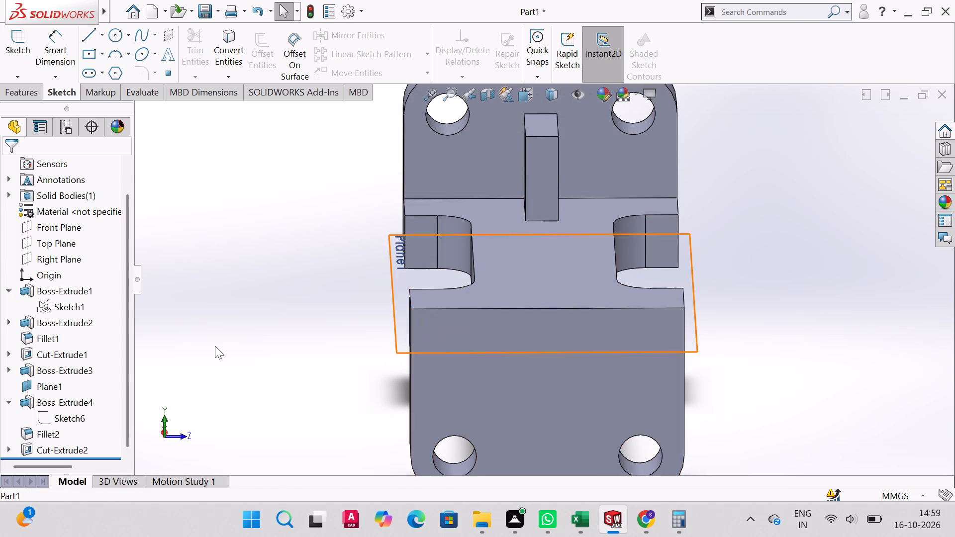
On the base's top face, sketch a line about 36 mm long along the downward-plate edge from the corner opposite the origin.
{"action": "left_click", "coordinate": [86, 38]}
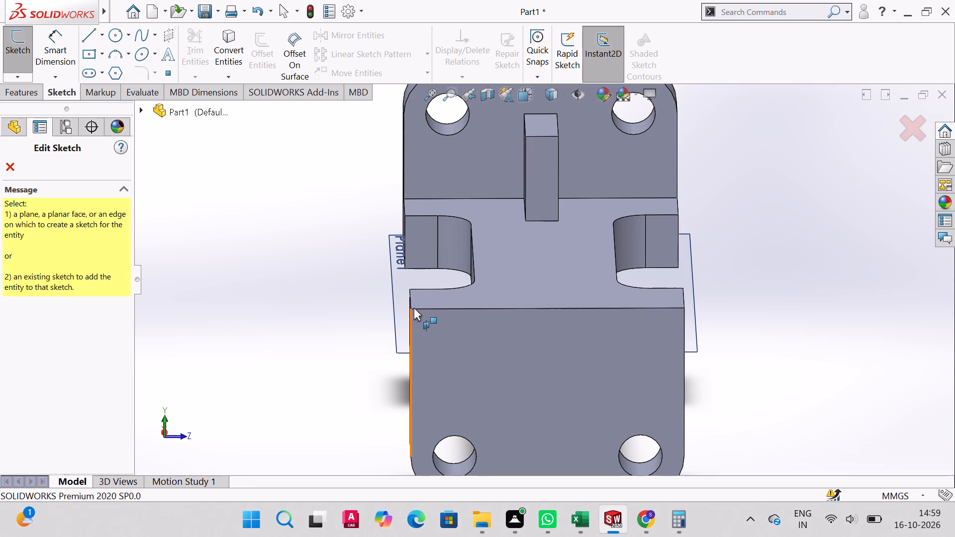
{"action": "left_click", "coordinate": [411, 308]}
{"action": "middle_click_drag", "start_coordinate": [602, 311], "coordinate": [557, 288]}
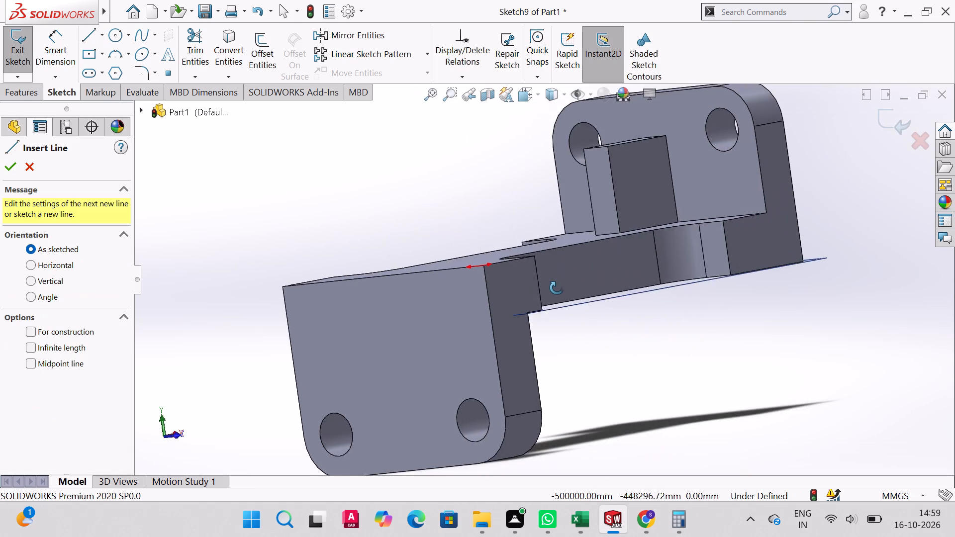
{"action": "middle_click_drag", "start_coordinate": [557, 288], "coordinate": [593, 376]}
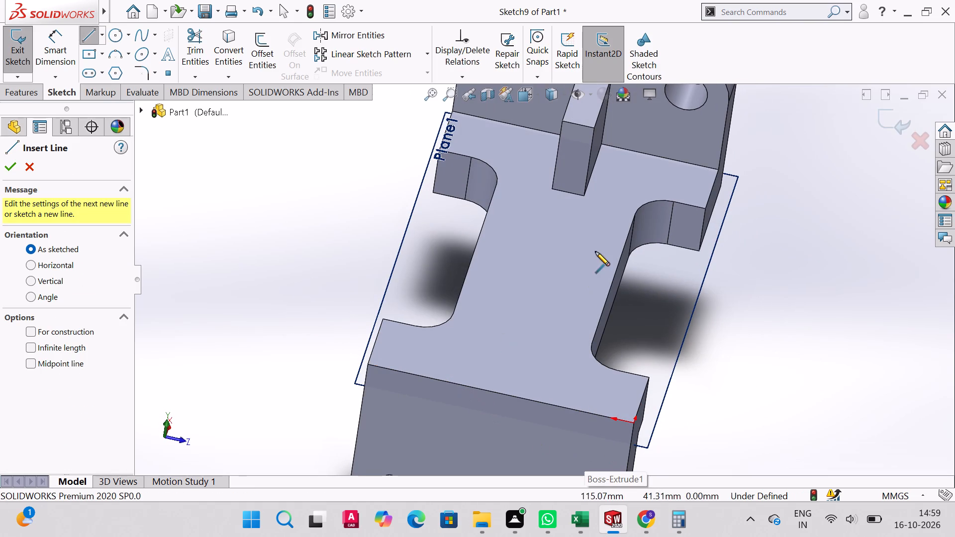
{"action": "left_click", "coordinate": [367, 363]}
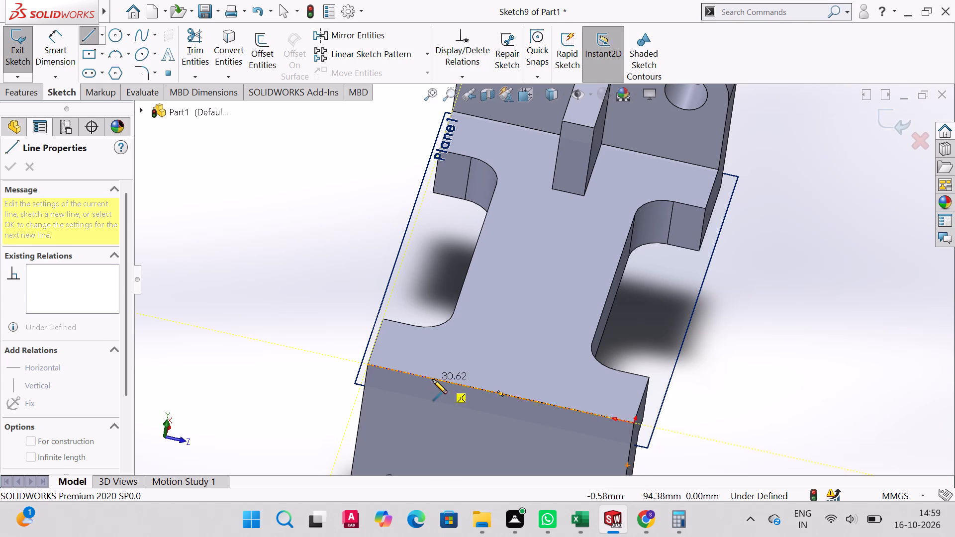
{"action": "left_click", "coordinate": [444, 379]}
{"action": "right_click", "coordinate": [444, 379]}
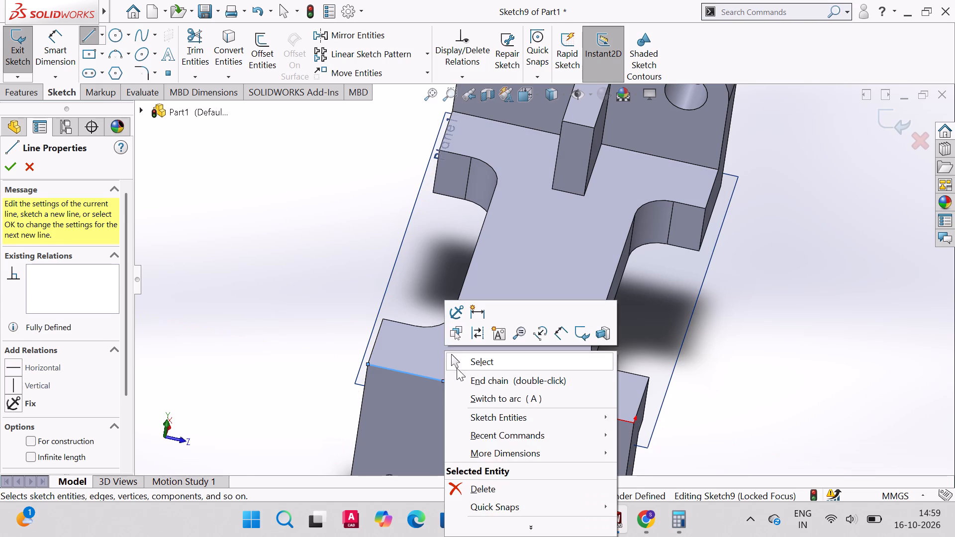
{"action": "left_click", "coordinate": [470, 368]}
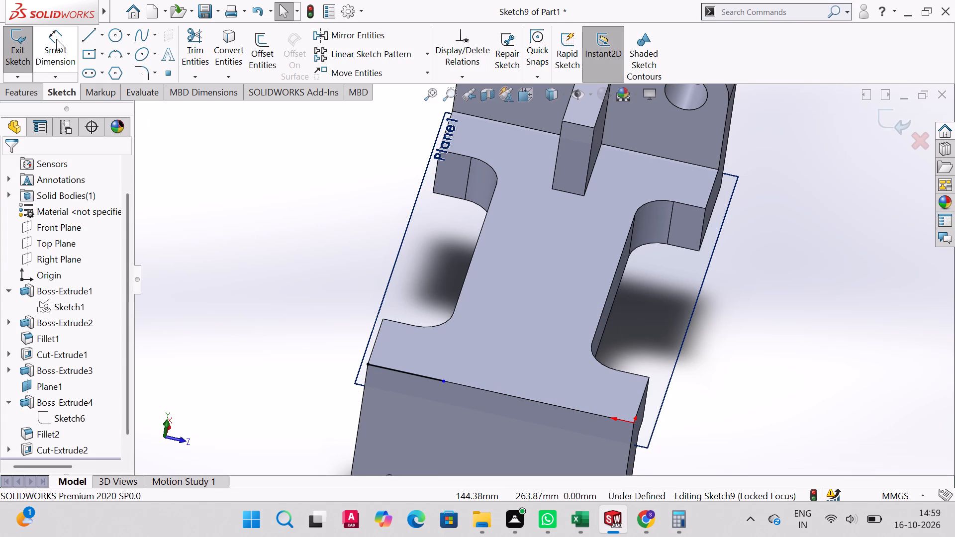
Dimension the new edge line's length as 40 mm.
{"action": "left_click", "coordinate": [56, 39]}
{"action": "left_click", "coordinate": [413, 374]}
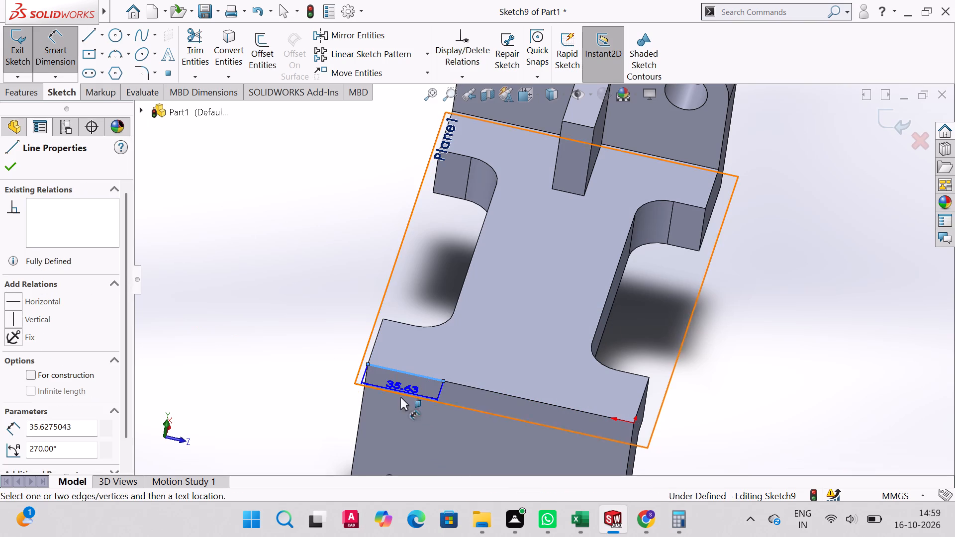
{"action": "left_click", "coordinate": [400, 414]}
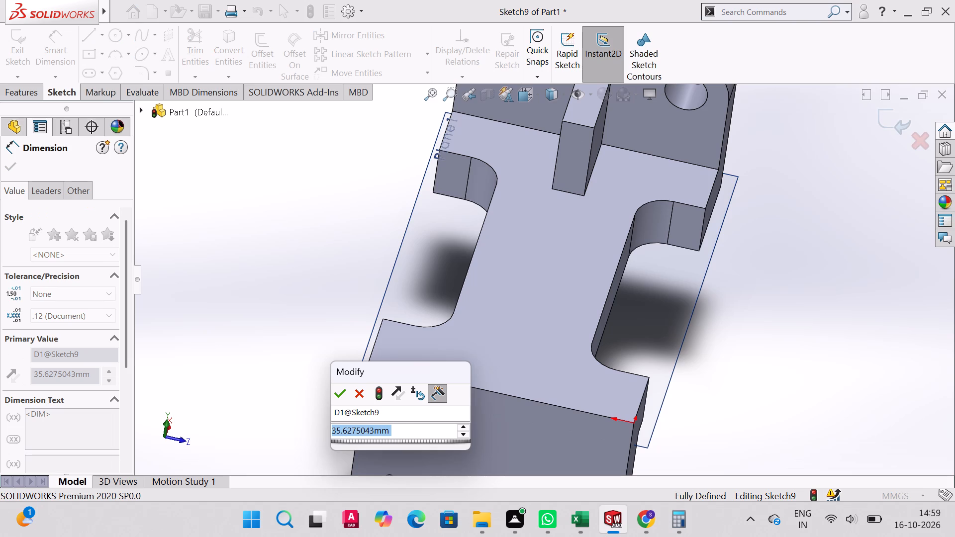
{"action": "type", "text": "40"}
{"action": "key", "text": "Return"}
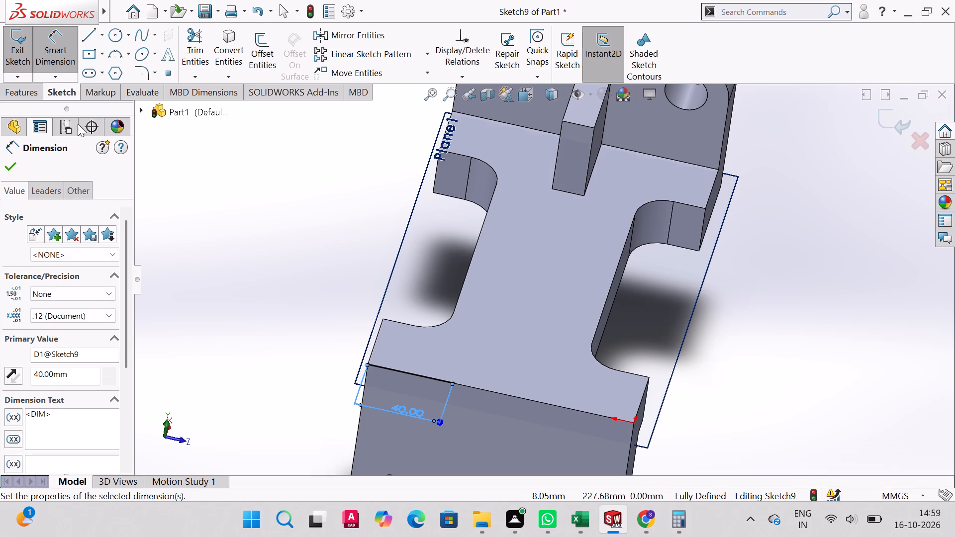
{"action": "left_click", "coordinate": [9, 168]}
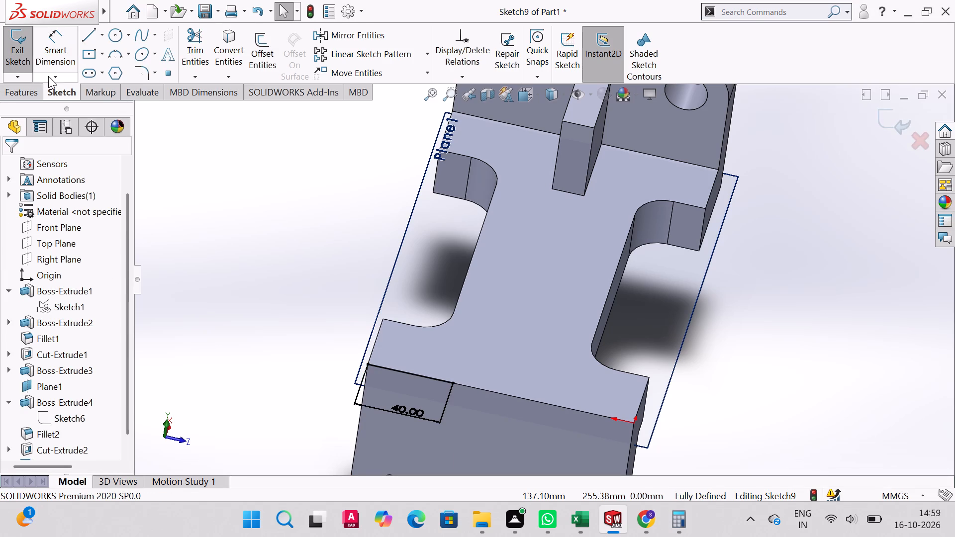
Sketch a second line about 34 mm long on the same edge, starting at the origin corner.
{"action": "left_click", "coordinate": [85, 42]}
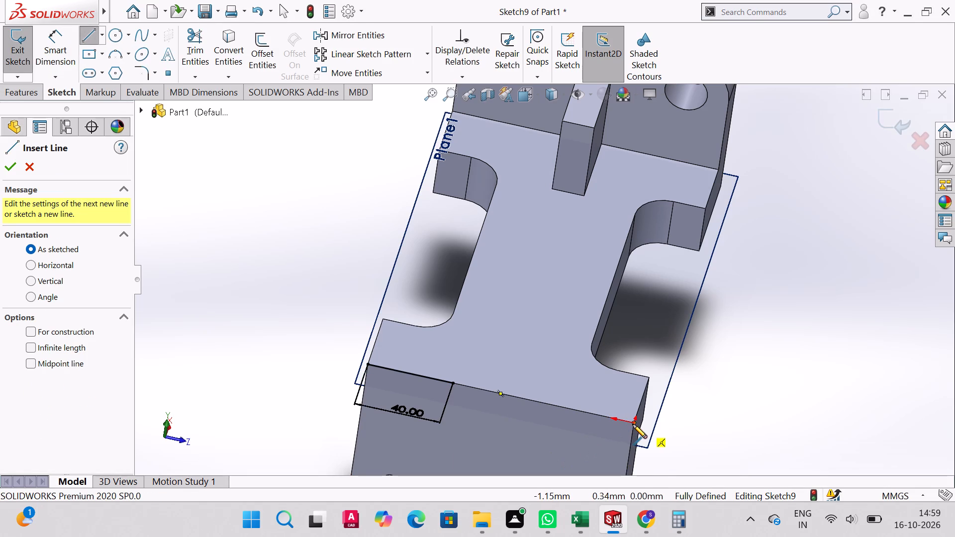
{"action": "left_click", "coordinate": [634, 423]}
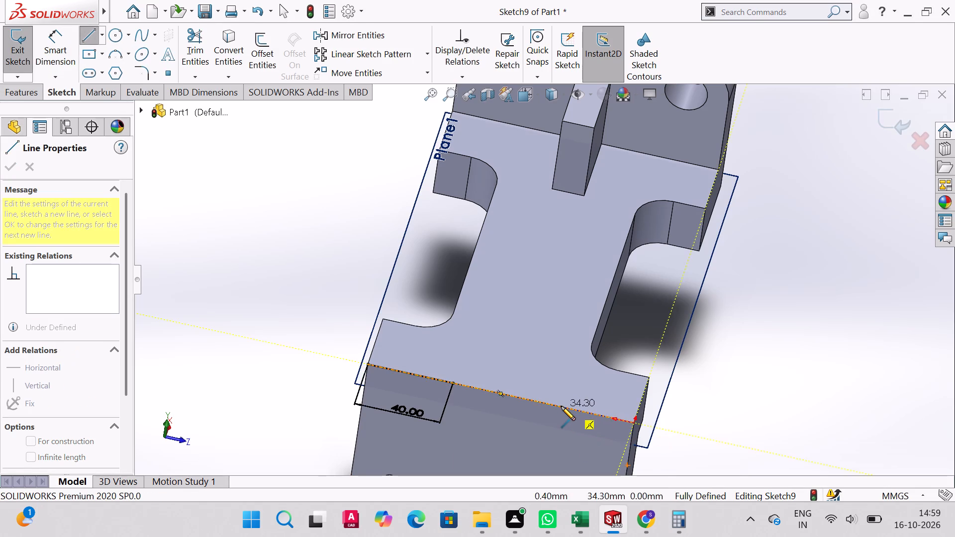
{"action": "left_click", "coordinate": [561, 406]}
{"action": "right_click", "coordinate": [561, 406]}
{"action": "left_click", "coordinate": [618, 363]}
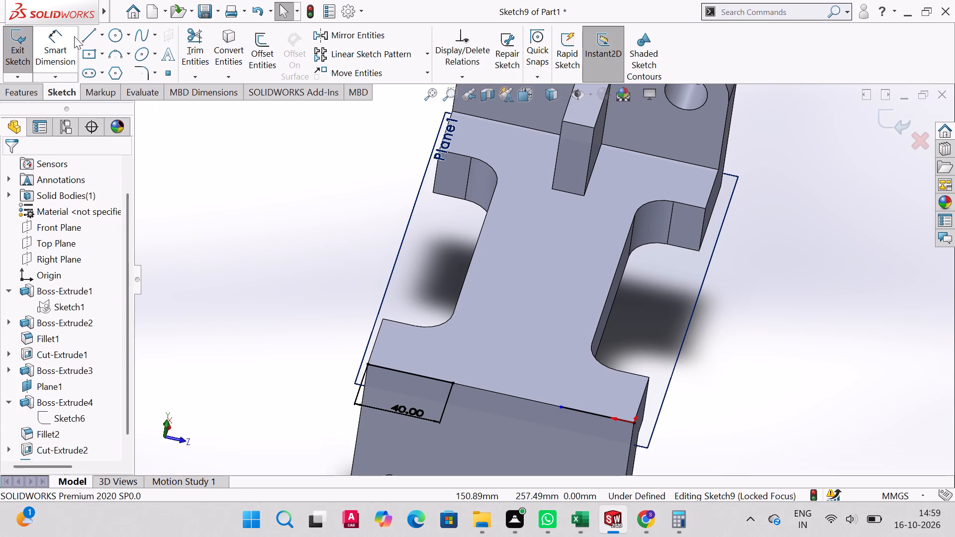
Dimension the second edge line's length as 40 mm.
{"action": "left_click", "coordinate": [51, 39]}
{"action": "left_click", "coordinate": [584, 412]}
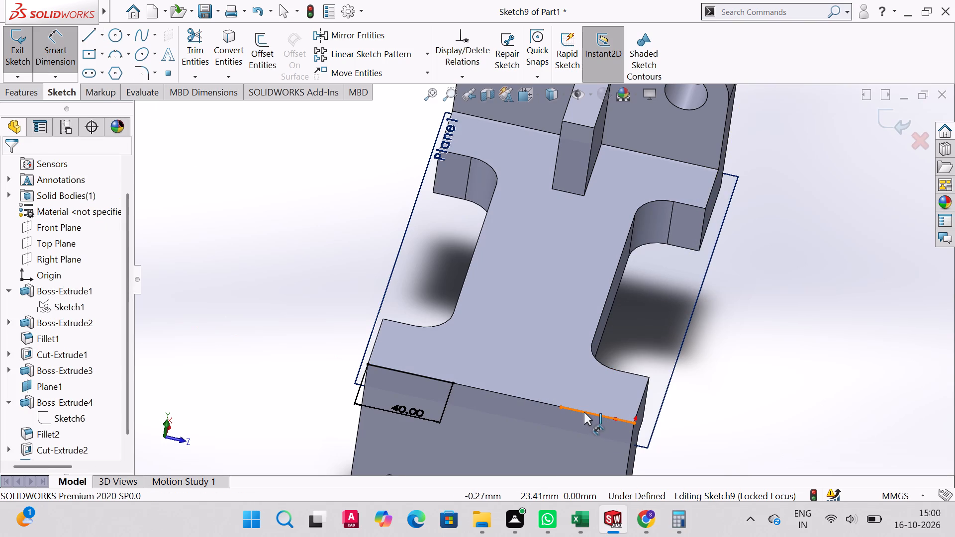
{"action": "left_click", "coordinate": [557, 442]}
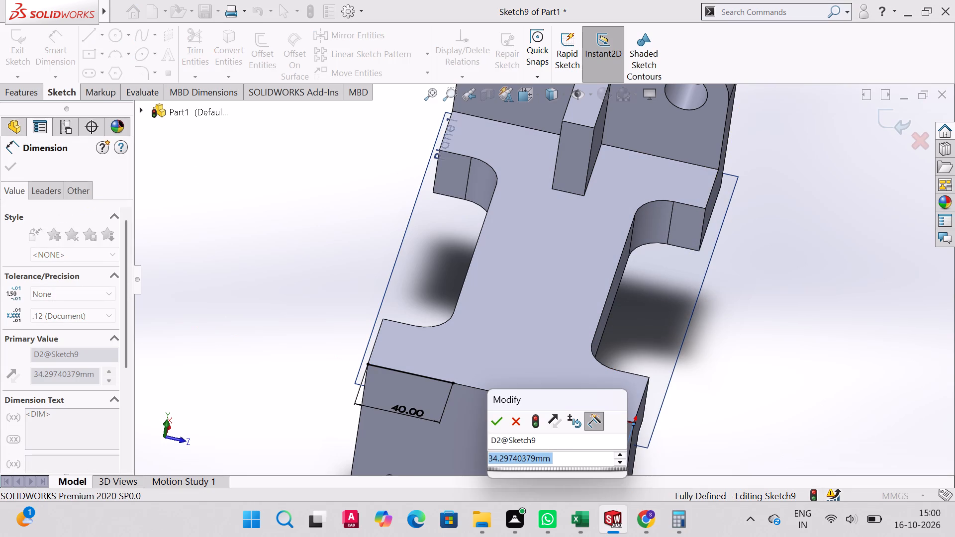
{"action": "type", "text": "40"}
{"action": "key", "text": "Return"}
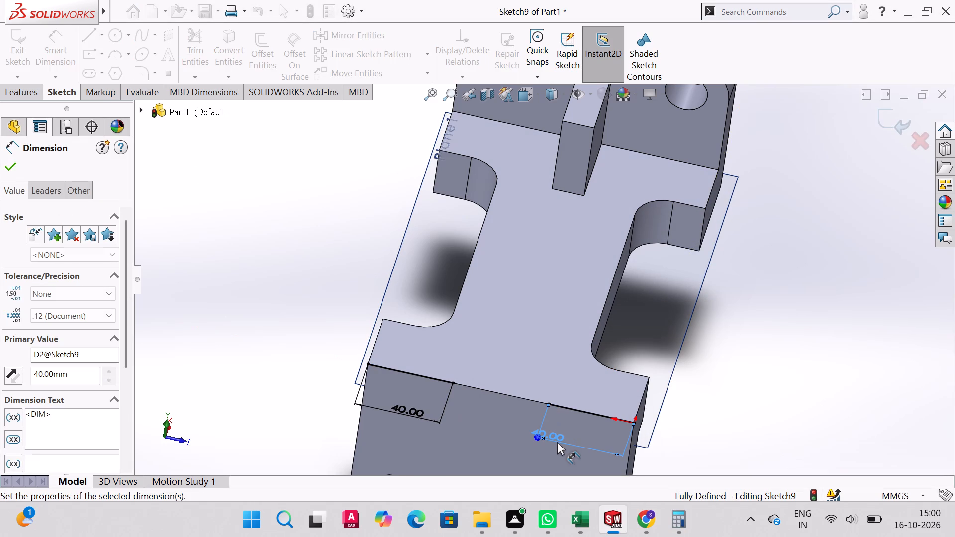
From the inner end of the first 40 mm line, sketch a line about 151 mm long lengthwise across the base toward the central block.
{"action": "left_click", "coordinate": [81, 40]}
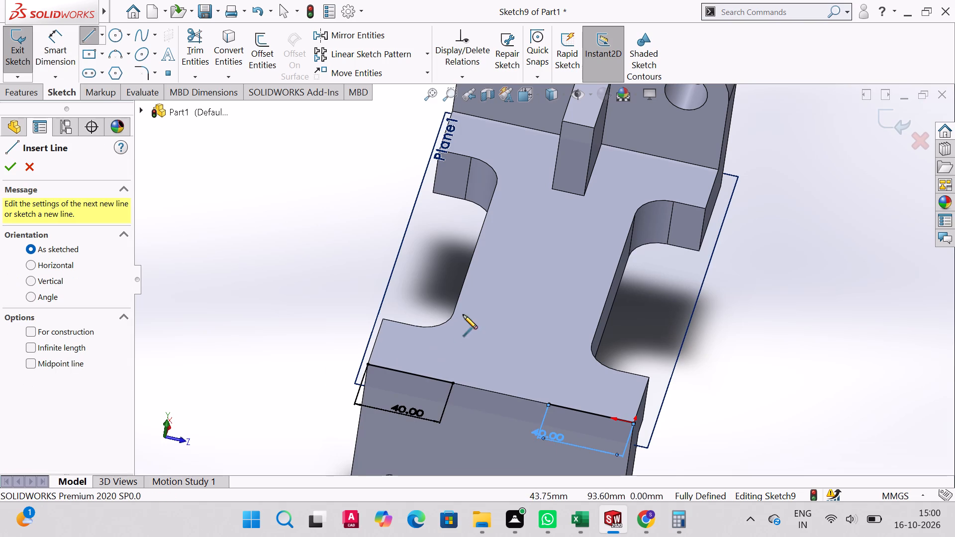
{"action": "left_click", "coordinate": [454, 383]}
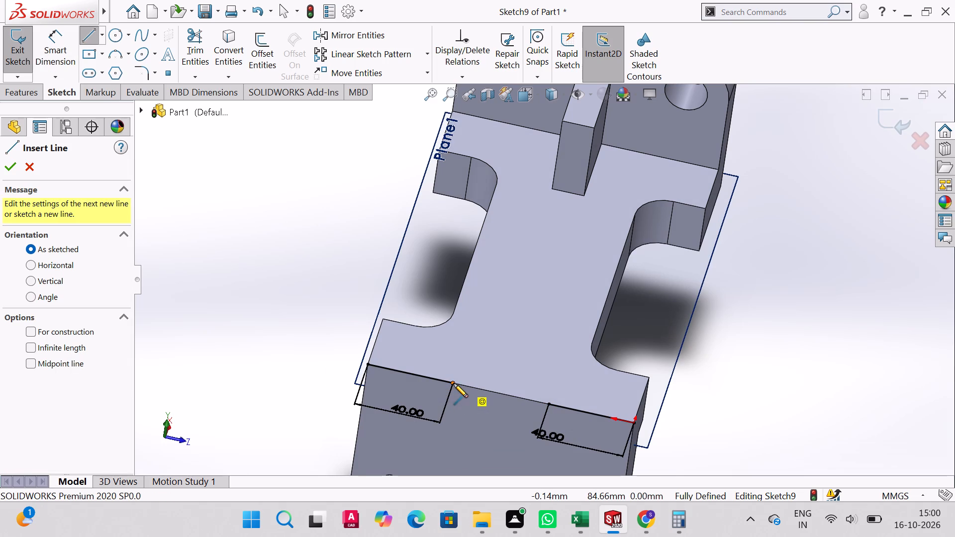
{"action": "middle_click_drag", "start_coordinate": [528, 268], "coordinate": [489, 148]}
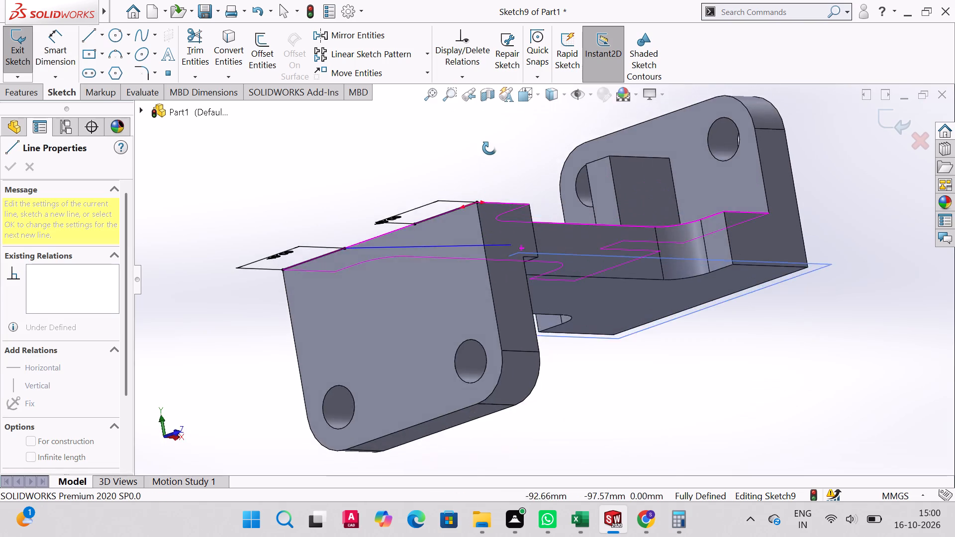
{"action": "middle_click_drag", "start_coordinate": [489, 148], "coordinate": [492, 336]}
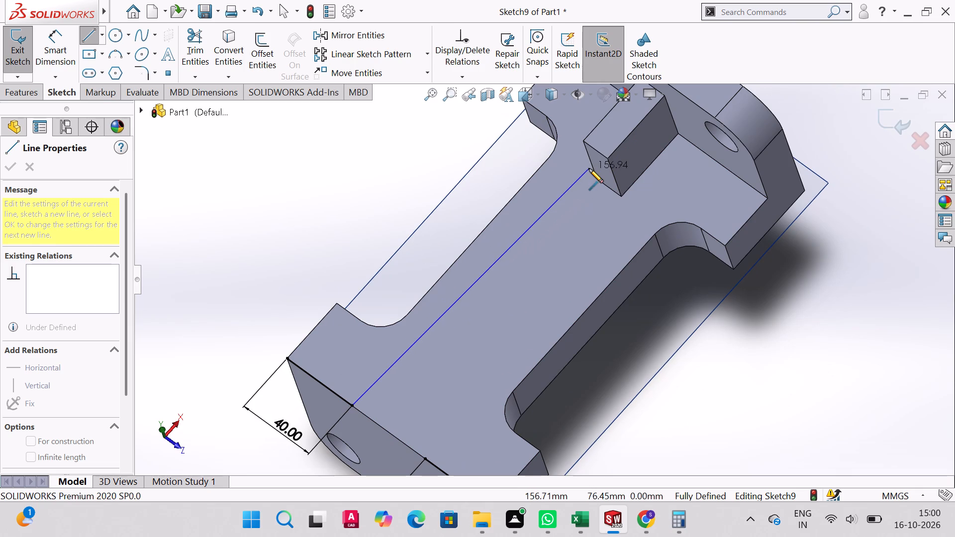
{"action": "middle_click_drag", "start_coordinate": [589, 153], "coordinate": [601, 192]}
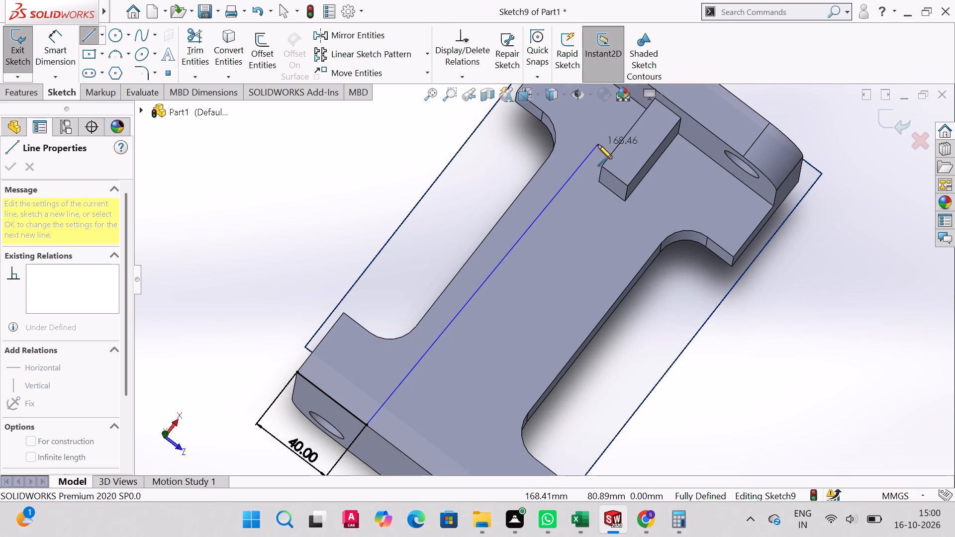
{"action": "scroll", "coordinate": [597, 148], "scroll_direction": "up", "scroll_amount": 2}
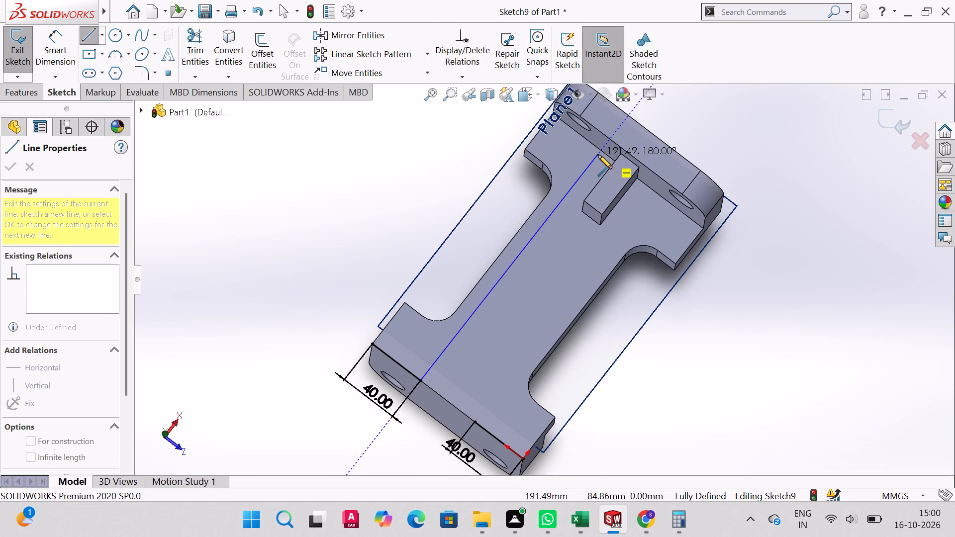
{"action": "left_click", "coordinate": [560, 201]}
{"action": "right_click", "coordinate": [560, 201]}
{"action": "left_click_drag", "start_coordinate": [579, 205], "coordinate": [584, 205]}
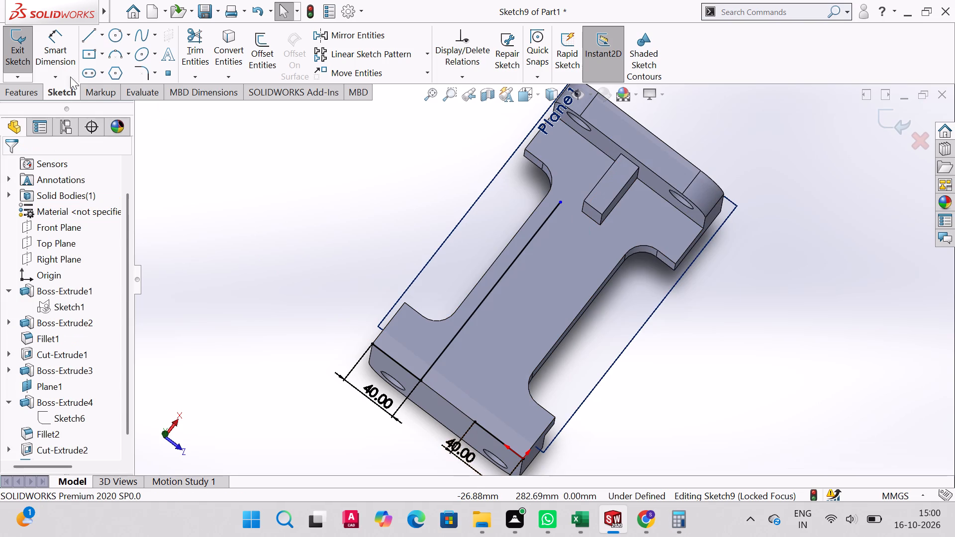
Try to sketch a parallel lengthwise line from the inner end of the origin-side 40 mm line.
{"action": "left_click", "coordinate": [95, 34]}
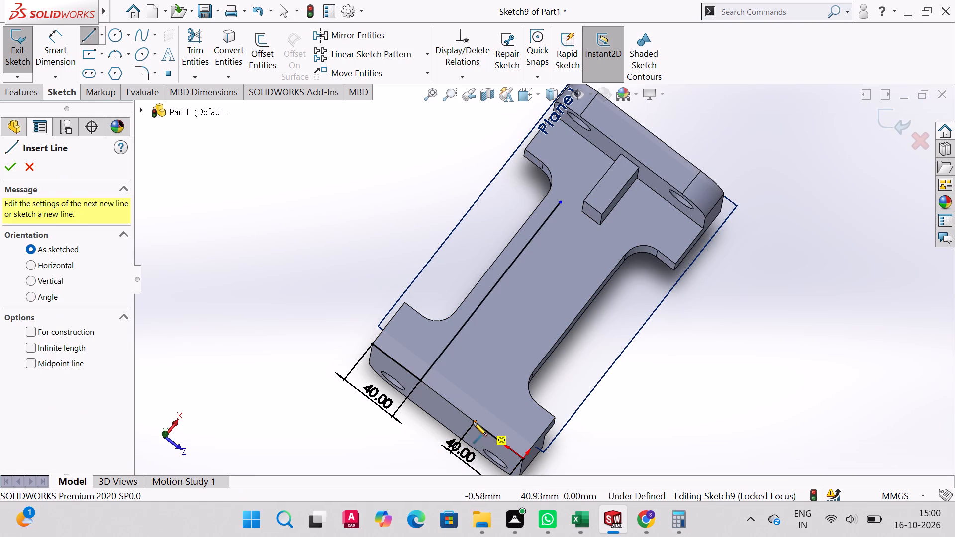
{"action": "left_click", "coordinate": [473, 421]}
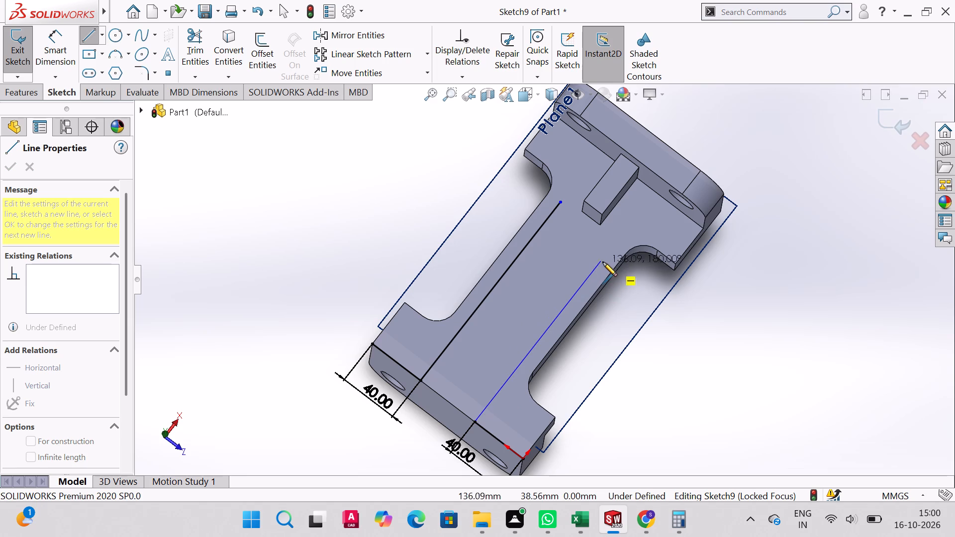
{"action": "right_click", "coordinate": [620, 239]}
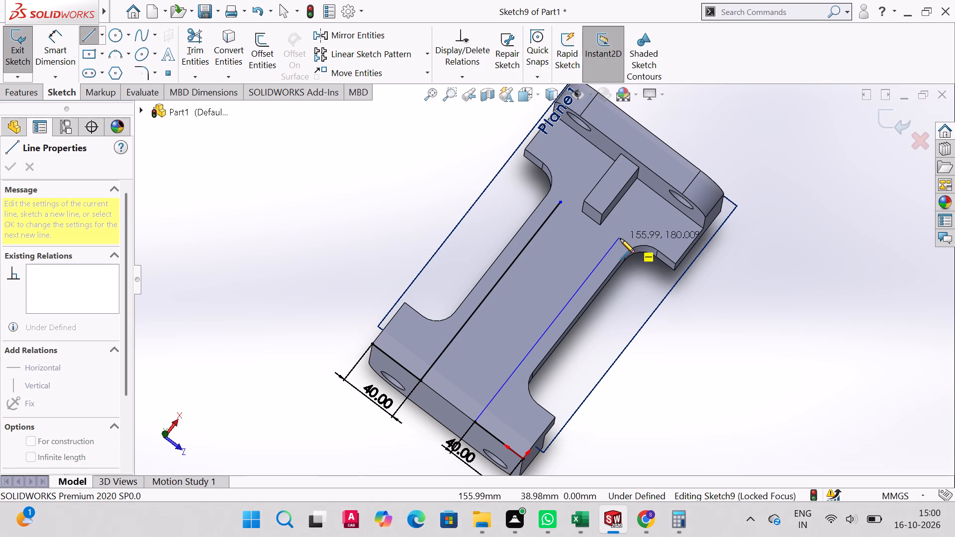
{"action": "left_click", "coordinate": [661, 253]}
Sketch a 15 mm line from the central block's near corner to the end of the first lengthwise line.
{"action": "left_click", "coordinate": [86, 36]}
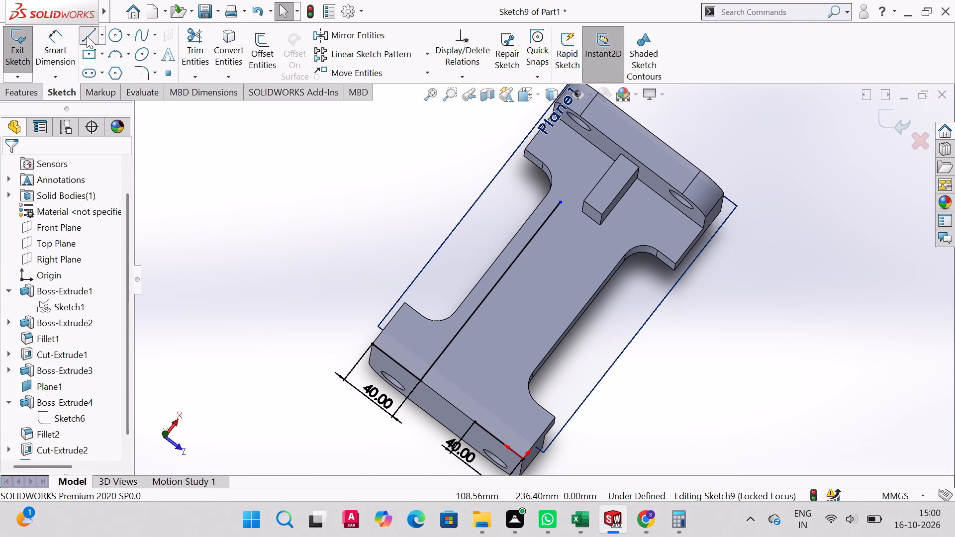
{"action": "left_click", "coordinate": [583, 211]}
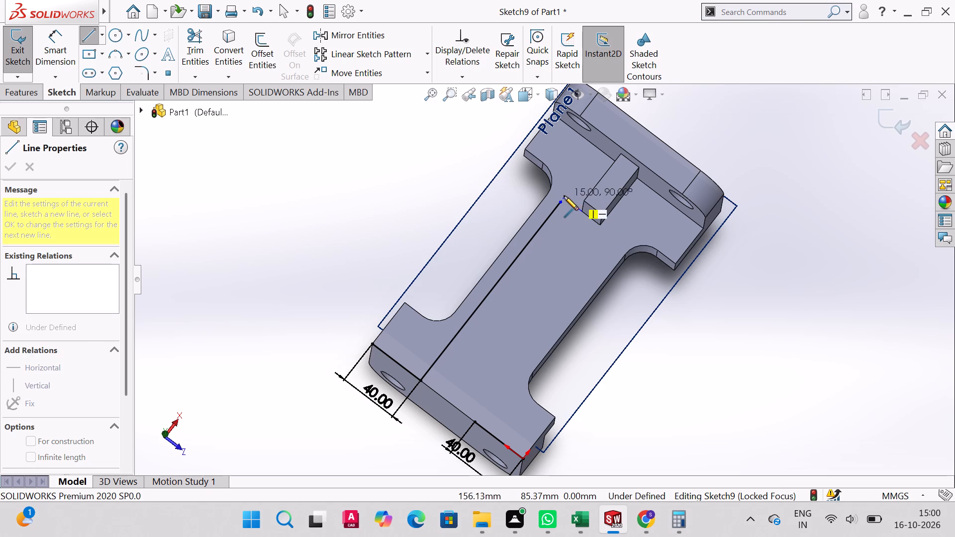
{"action": "left_click", "coordinate": [564, 196]}
{"action": "left_click", "coordinate": [560, 200]}
{"action": "right_click", "coordinate": [560, 200]}
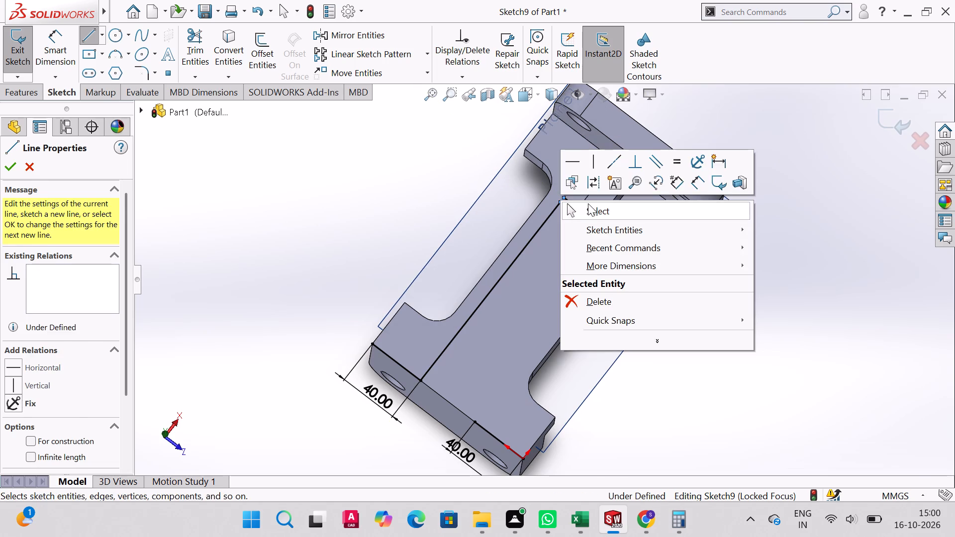
{"action": "left_click", "coordinate": [588, 203]}
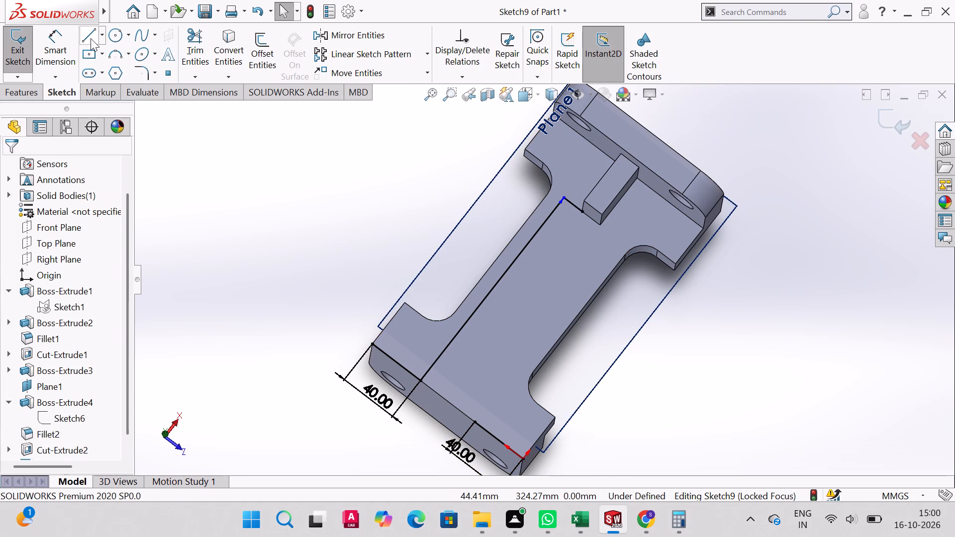
From the inner end of the origin-side 40 mm line, sketch a lengthwise line about 155 mm long, continuing about 12 mm to the block's adjacent corner.
{"action": "left_click", "coordinate": [91, 38]}
{"action": "left_click", "coordinate": [473, 422]}
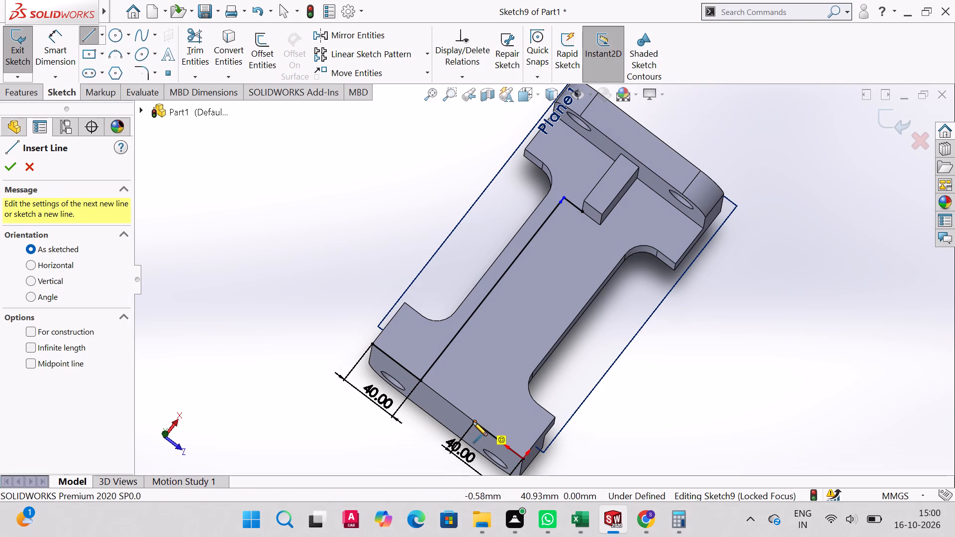
{"action": "left_click", "coordinate": [614, 237]}
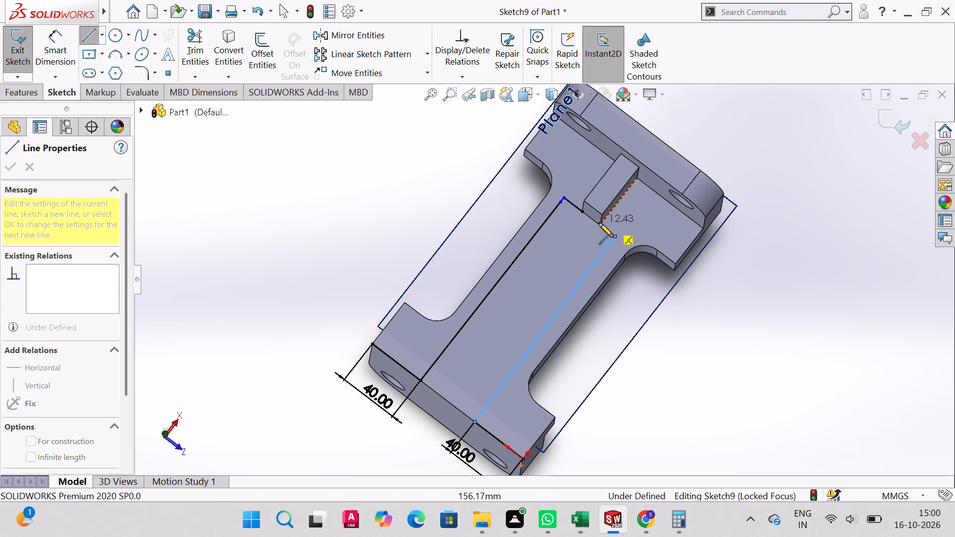
{"action": "left_click", "coordinate": [602, 227]}
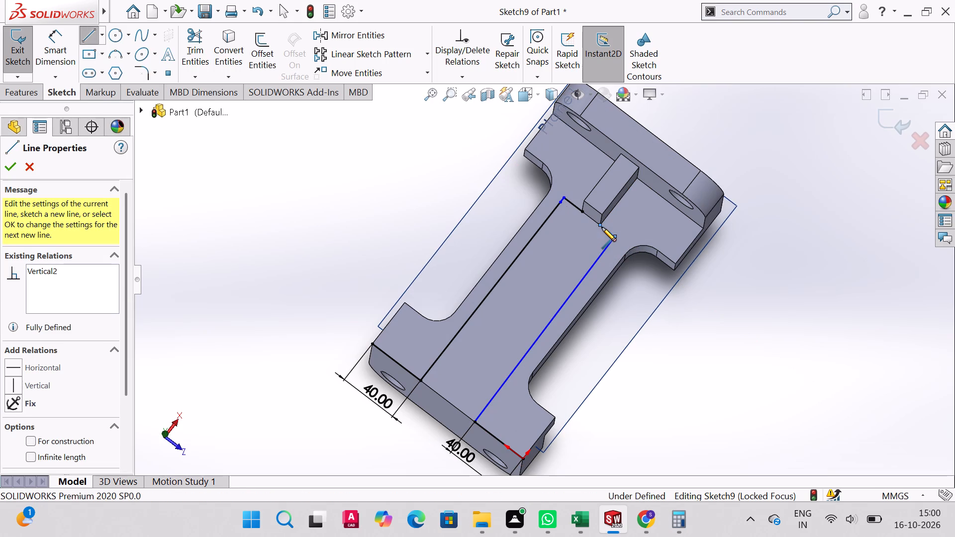
{"action": "right_click", "coordinate": [602, 227]}
{"action": "left_click", "coordinate": [635, 230]}
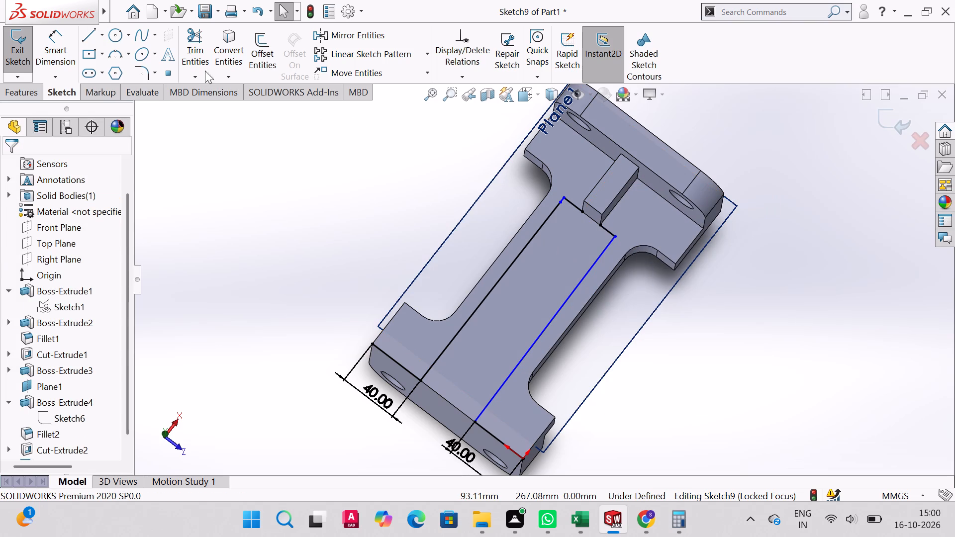
Sketch a line along the block's front edge, joining the two short lines at its corners.
{"action": "left_click", "coordinate": [88, 38]}
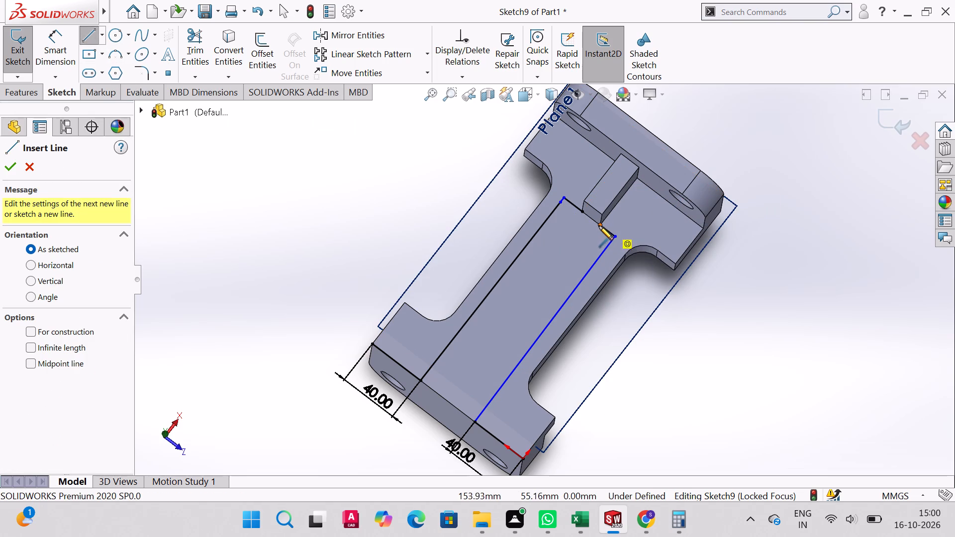
{"action": "left_click", "coordinate": [599, 226]}
{"action": "left_click", "coordinate": [583, 213]}
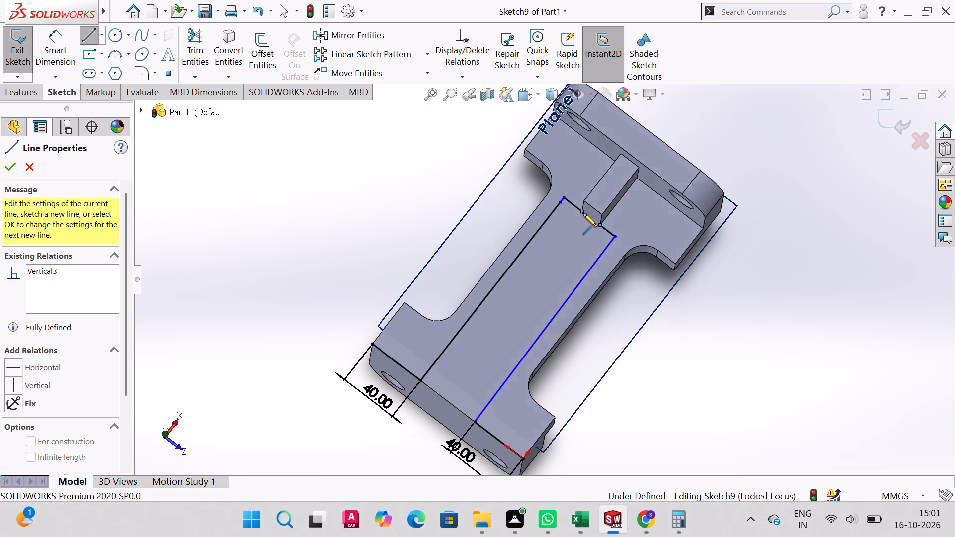
{"action": "right_click", "coordinate": [583, 213]}
{"action": "left_click", "coordinate": [621, 225]}
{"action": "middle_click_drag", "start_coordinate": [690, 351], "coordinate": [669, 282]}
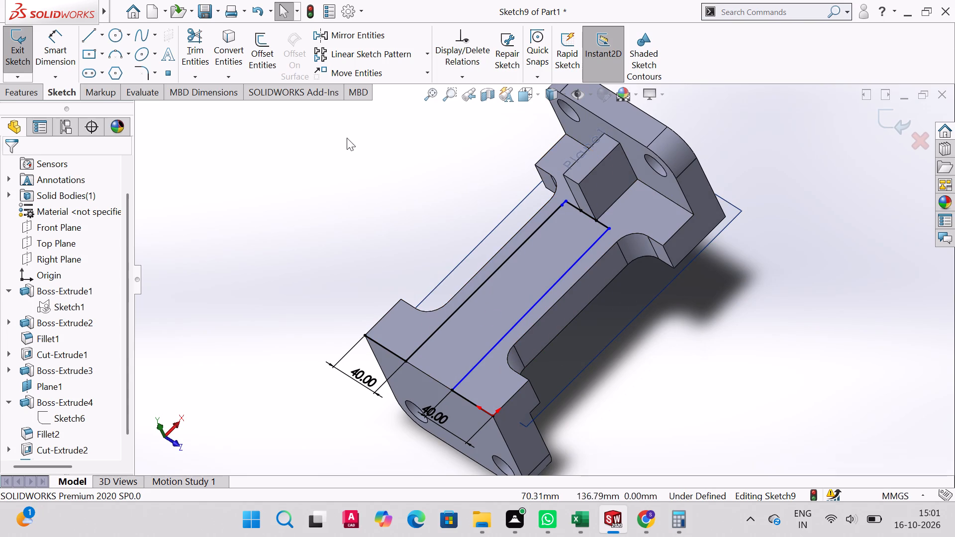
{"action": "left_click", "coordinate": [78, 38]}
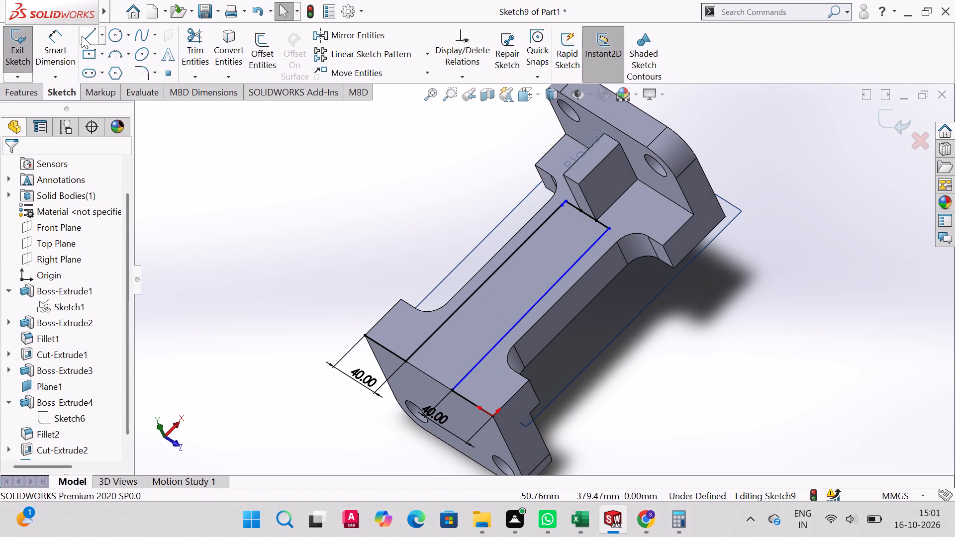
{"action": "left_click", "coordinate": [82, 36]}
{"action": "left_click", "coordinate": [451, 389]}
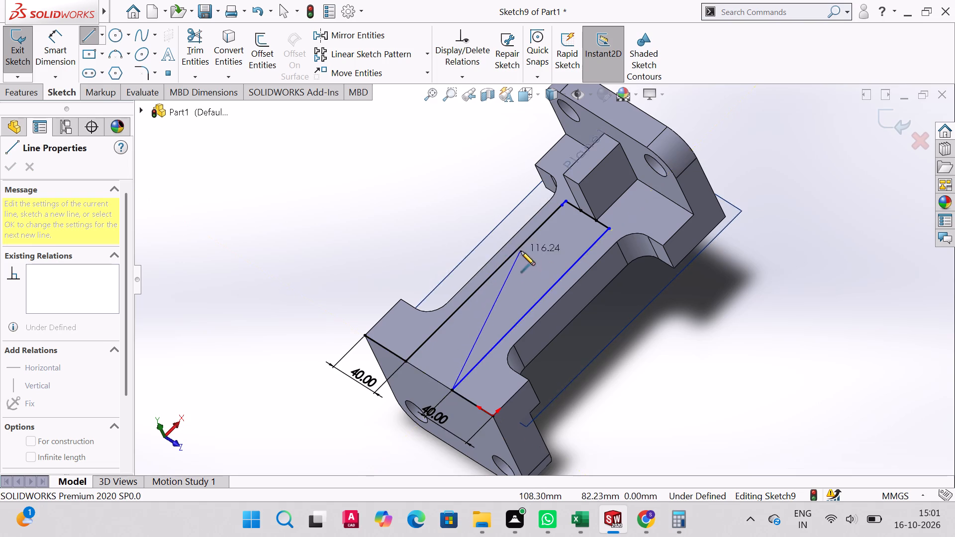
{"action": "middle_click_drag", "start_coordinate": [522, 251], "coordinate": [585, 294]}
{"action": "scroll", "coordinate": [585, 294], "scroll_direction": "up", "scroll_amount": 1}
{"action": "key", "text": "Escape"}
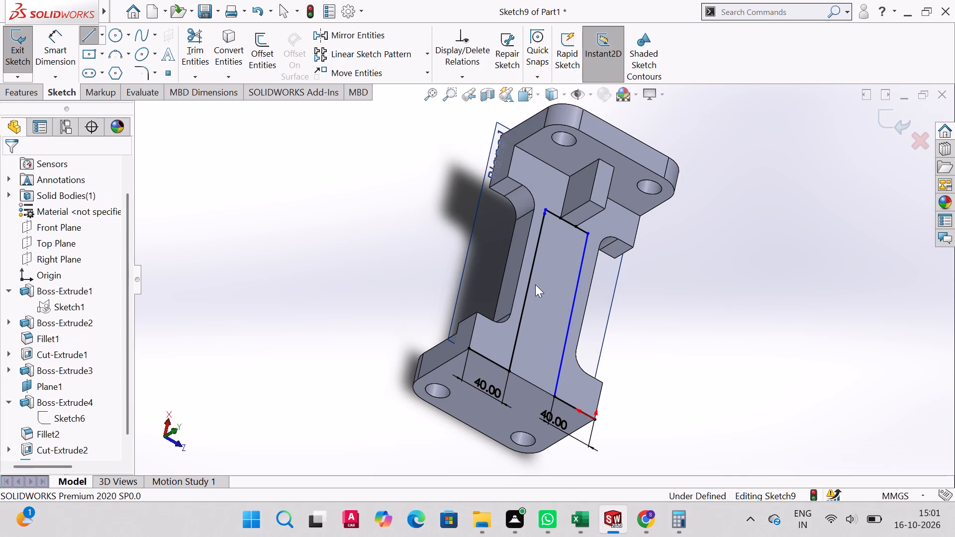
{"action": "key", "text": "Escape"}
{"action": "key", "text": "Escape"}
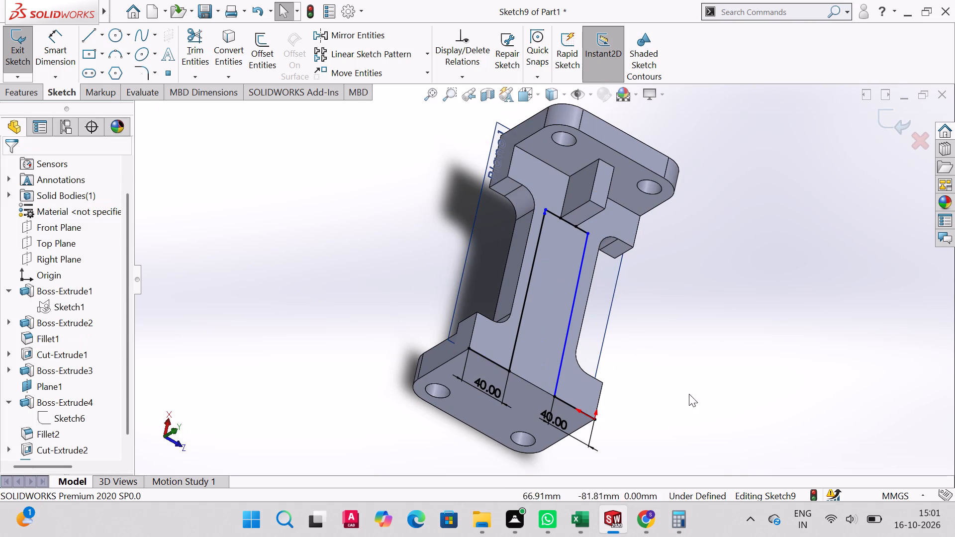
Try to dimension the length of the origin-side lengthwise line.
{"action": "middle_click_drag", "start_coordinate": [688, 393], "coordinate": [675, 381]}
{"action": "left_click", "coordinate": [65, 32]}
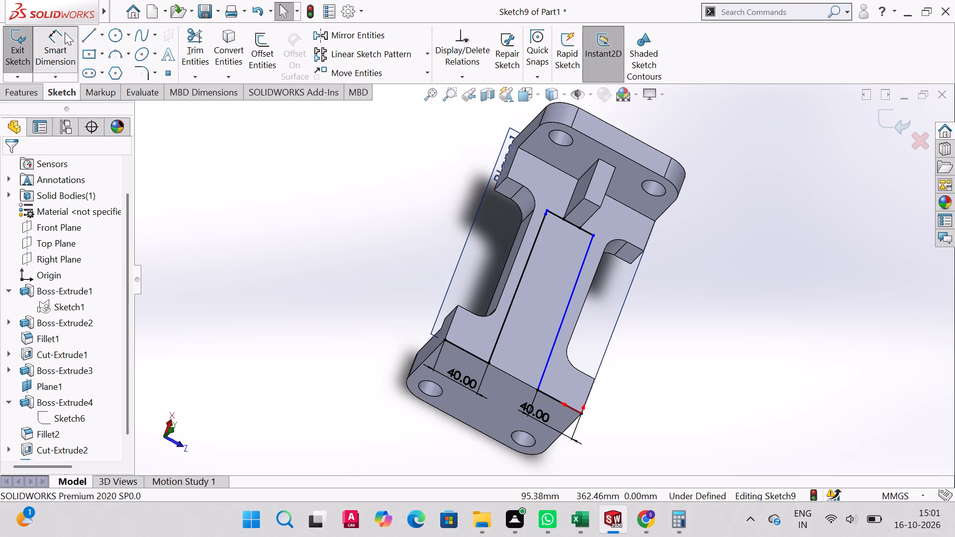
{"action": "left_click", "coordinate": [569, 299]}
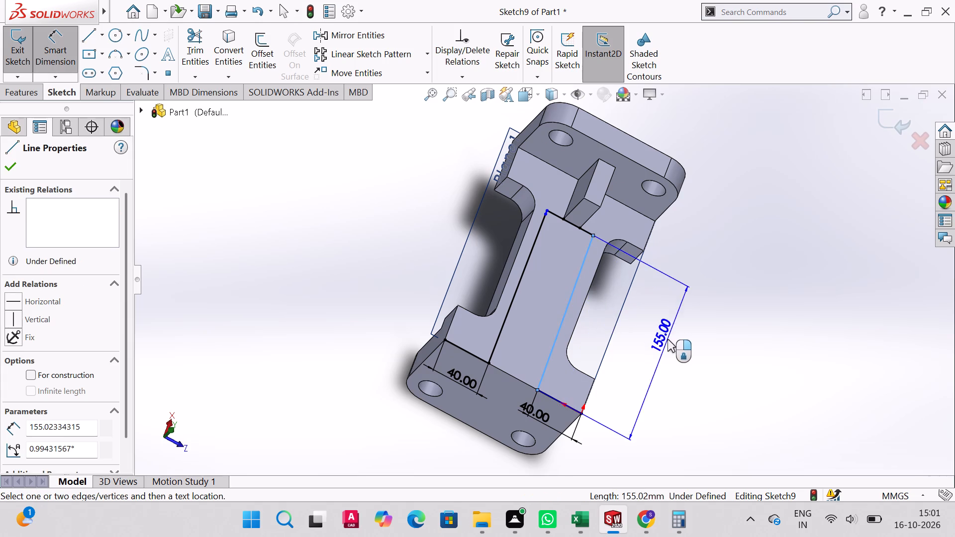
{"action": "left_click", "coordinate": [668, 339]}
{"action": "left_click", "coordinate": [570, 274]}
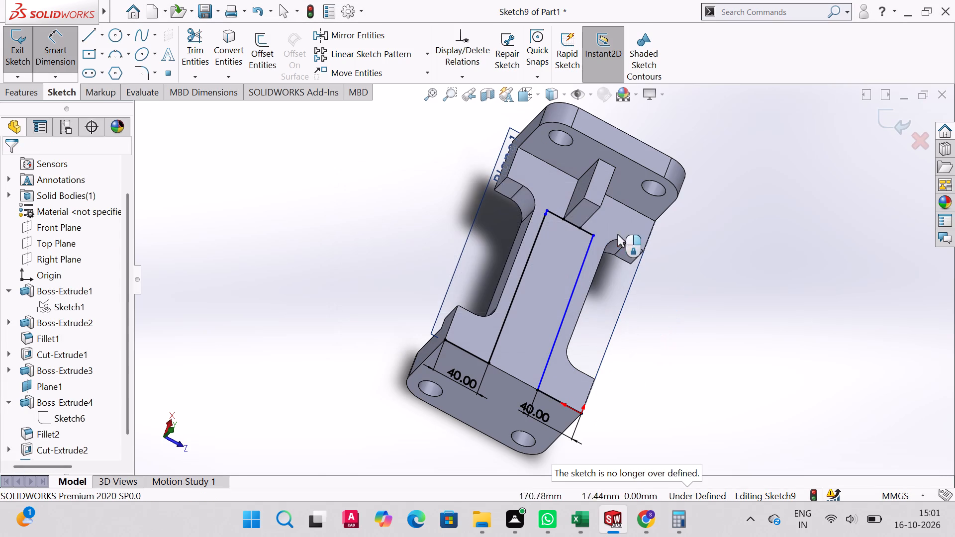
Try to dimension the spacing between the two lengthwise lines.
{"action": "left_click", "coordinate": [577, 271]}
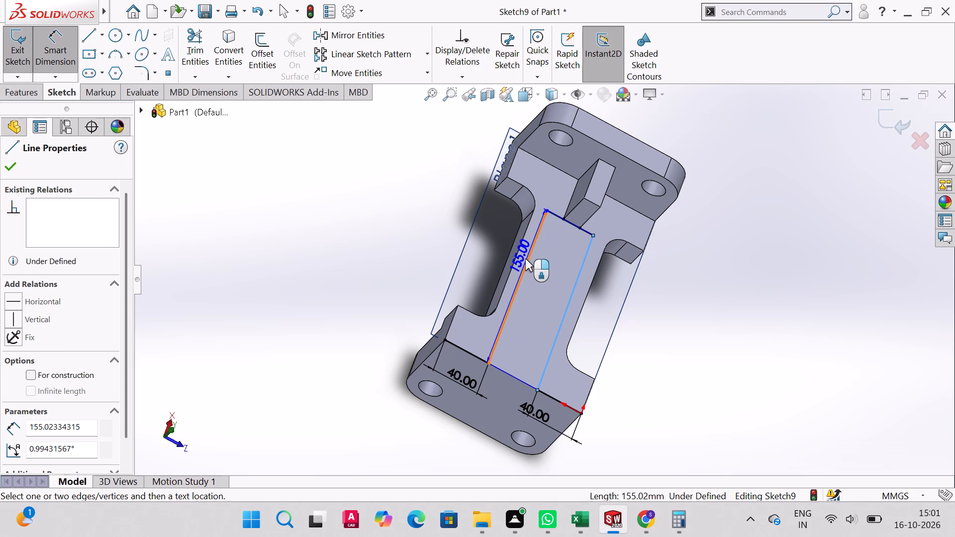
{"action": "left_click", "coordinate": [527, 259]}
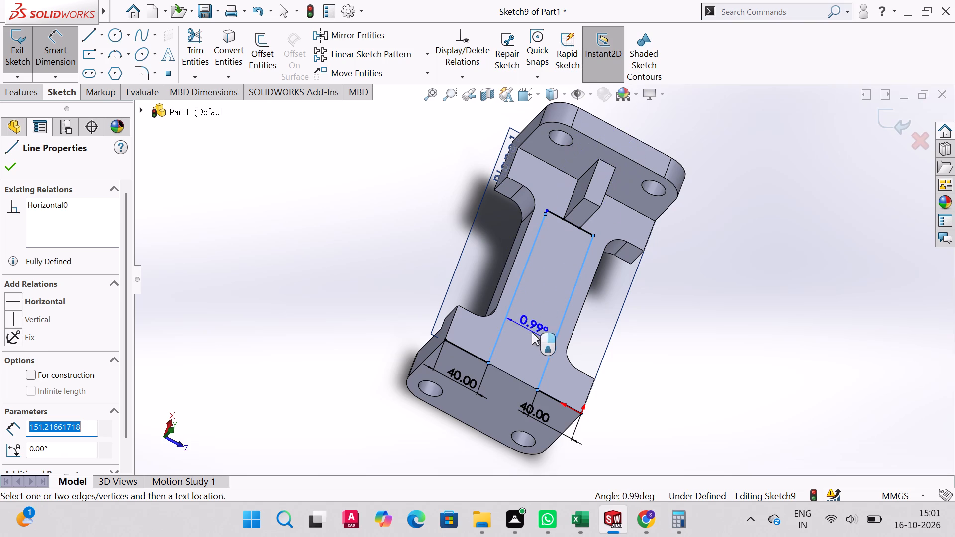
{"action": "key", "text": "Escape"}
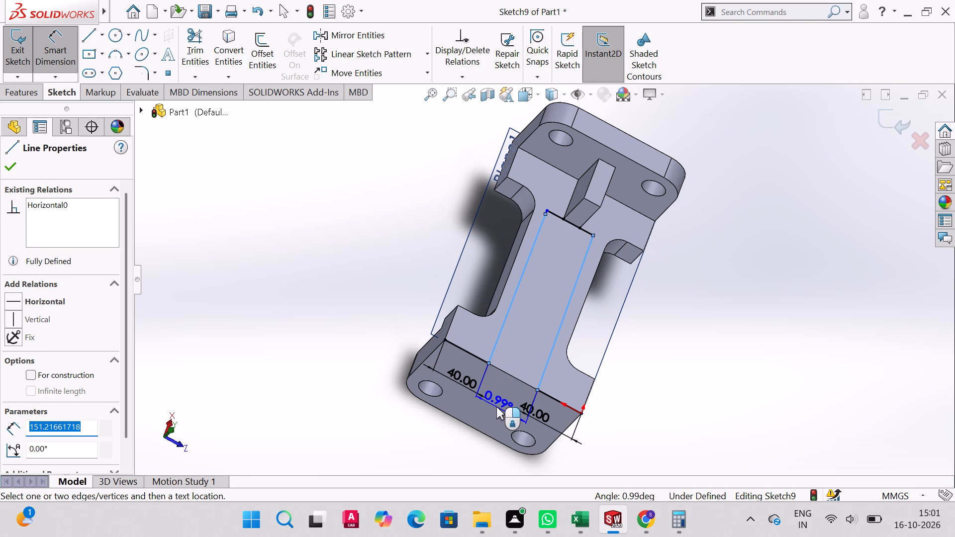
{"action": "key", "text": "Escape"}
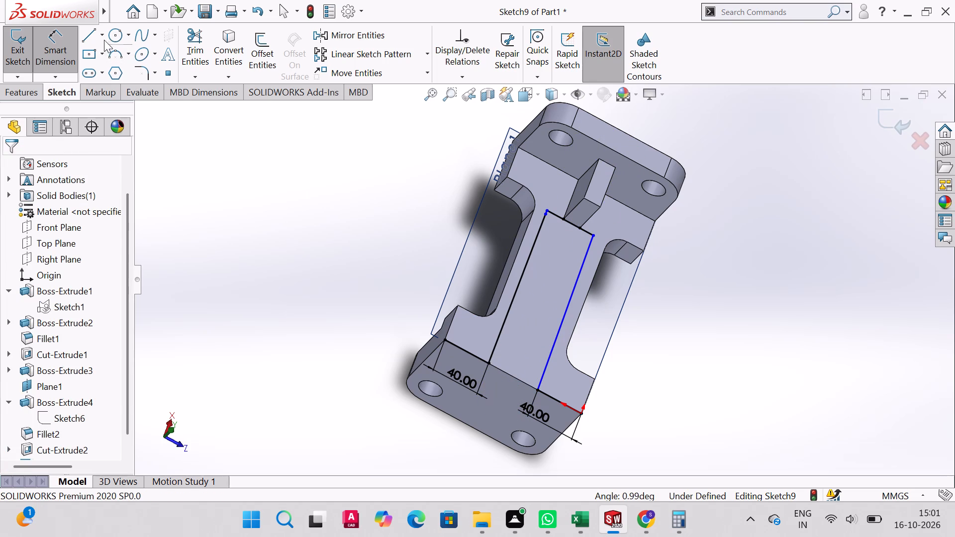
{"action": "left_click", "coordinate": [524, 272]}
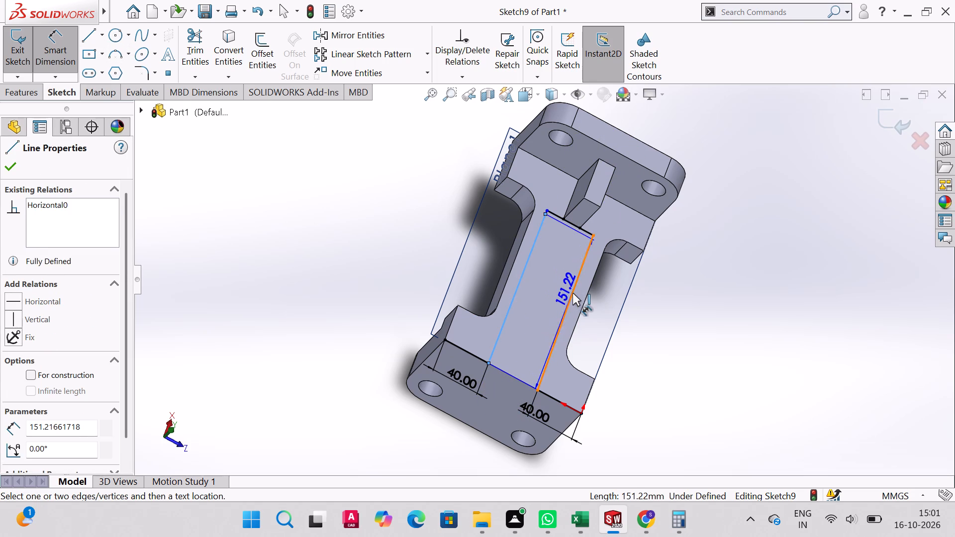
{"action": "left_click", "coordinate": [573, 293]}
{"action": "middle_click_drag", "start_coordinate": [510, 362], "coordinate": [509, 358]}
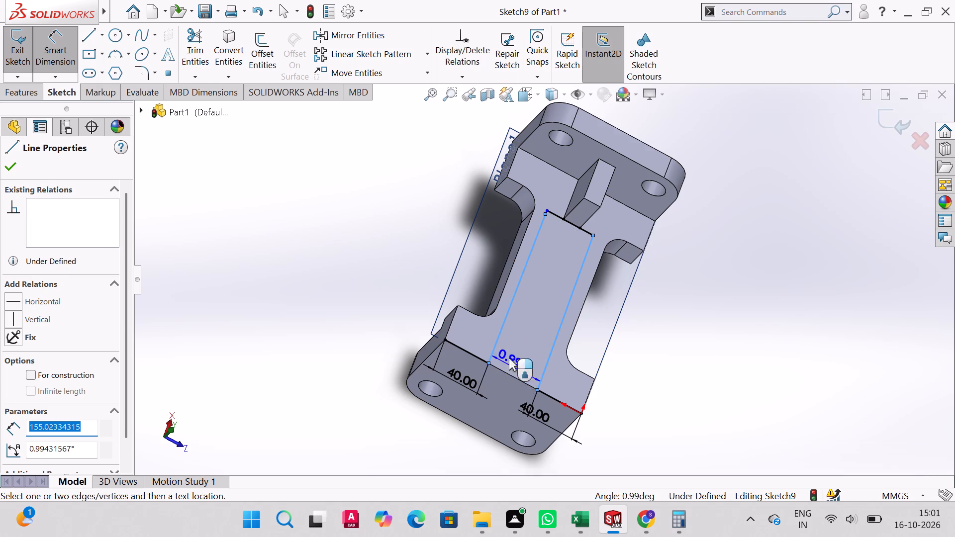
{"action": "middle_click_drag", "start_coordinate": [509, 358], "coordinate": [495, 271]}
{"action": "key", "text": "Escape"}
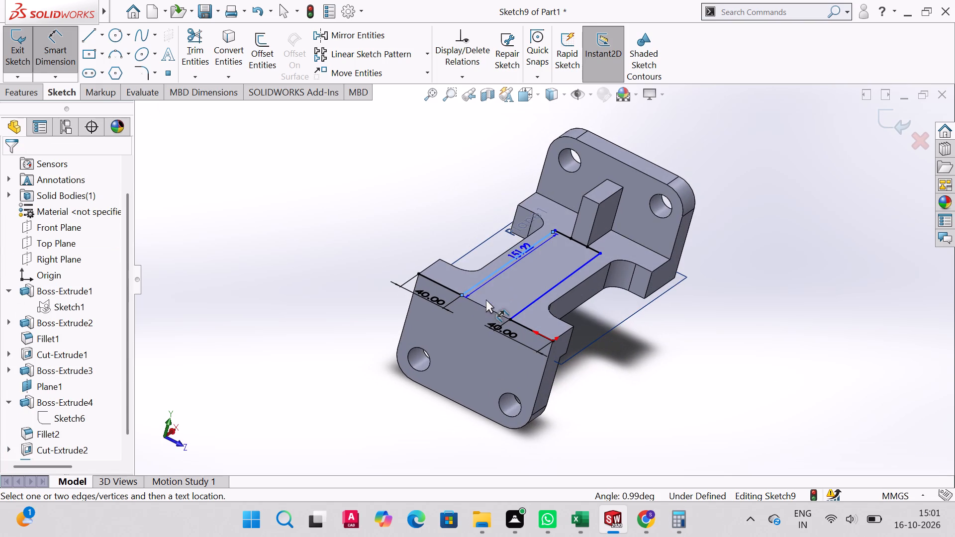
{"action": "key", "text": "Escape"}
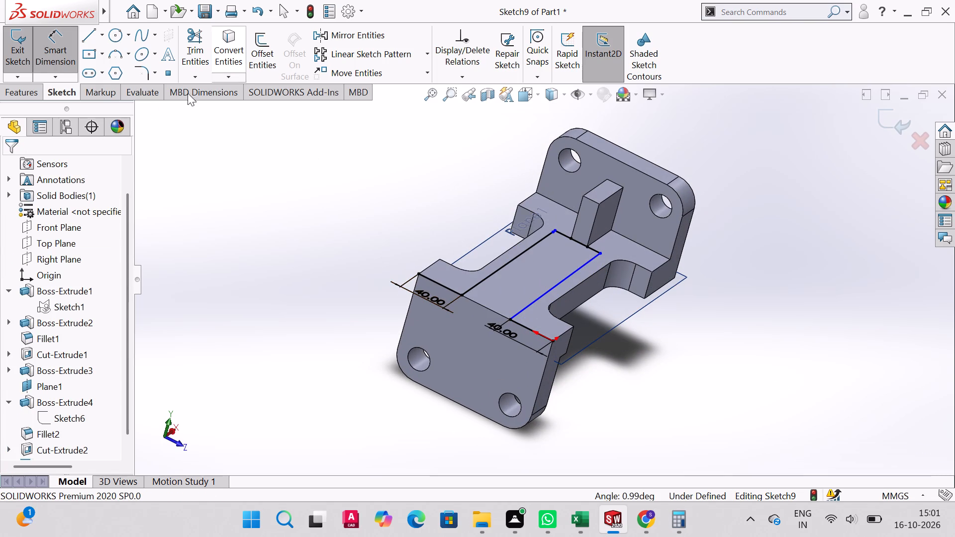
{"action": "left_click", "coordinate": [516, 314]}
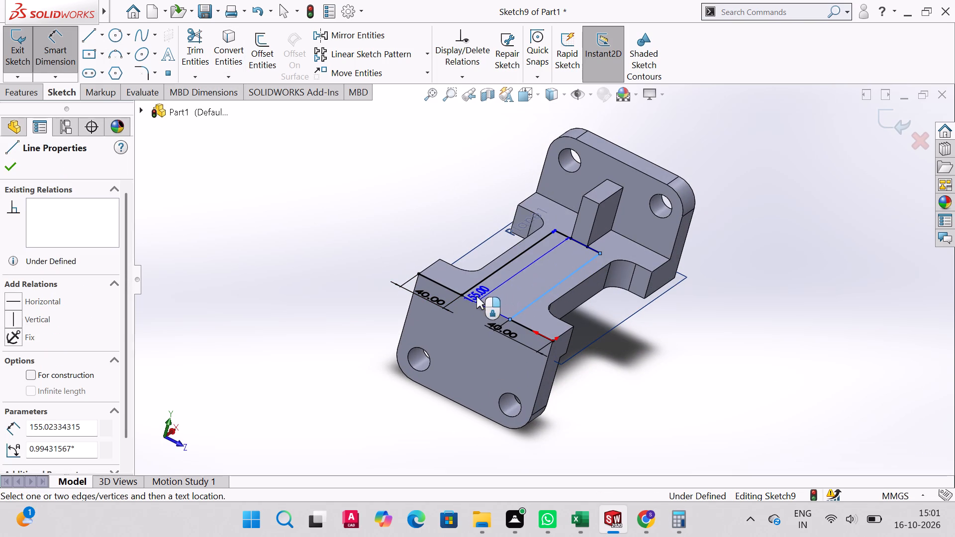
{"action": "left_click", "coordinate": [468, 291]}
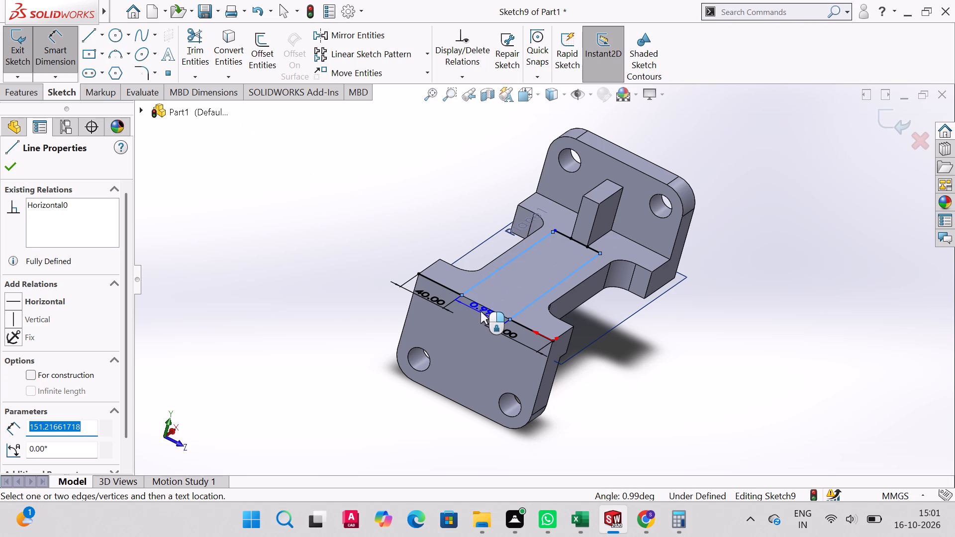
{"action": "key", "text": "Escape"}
Close the profile with a 45 mm line along the base's edge between the inner ends of the two 40 mm lines.
{"action": "left_click", "coordinate": [90, 33]}
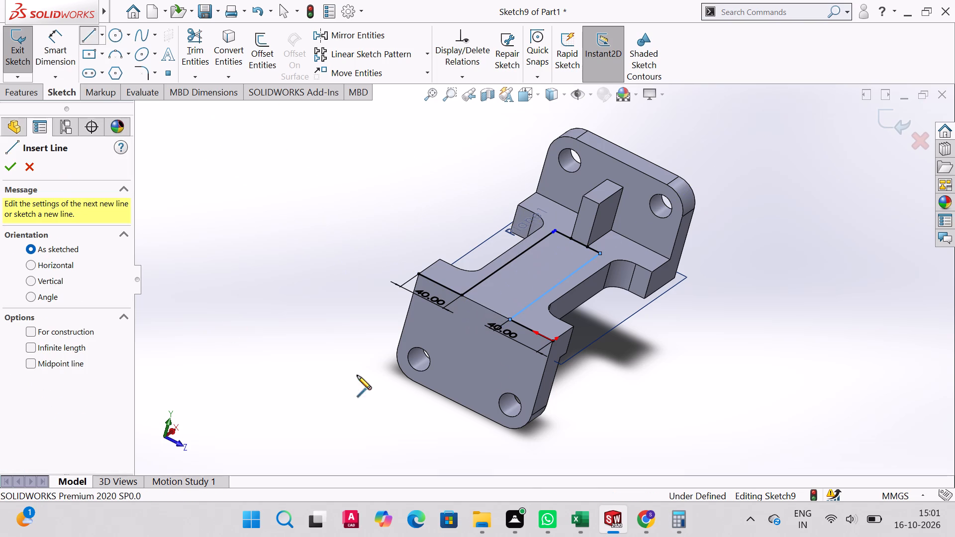
{"action": "left_click", "coordinate": [509, 320]}
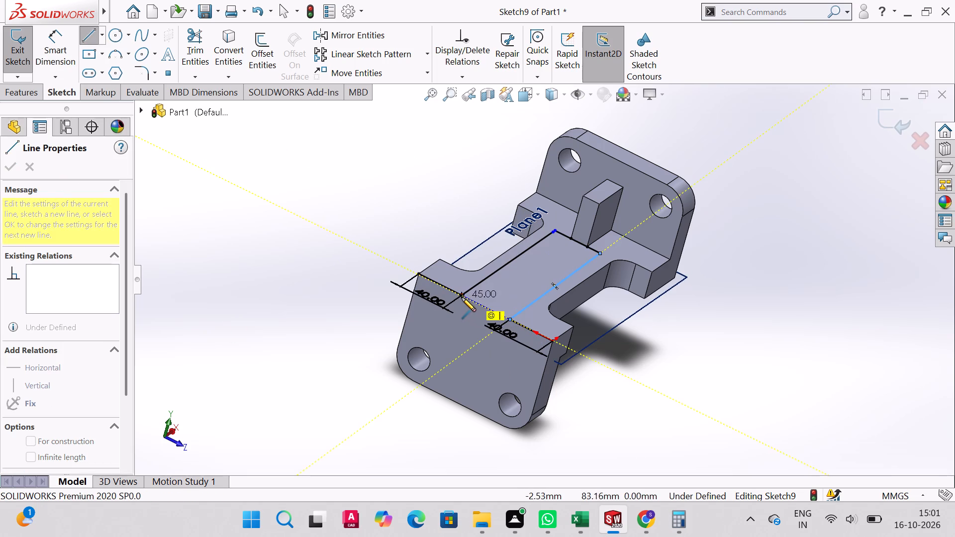
{"action": "left_click", "coordinate": [462, 295]}
{"action": "right_click", "coordinate": [462, 295]}
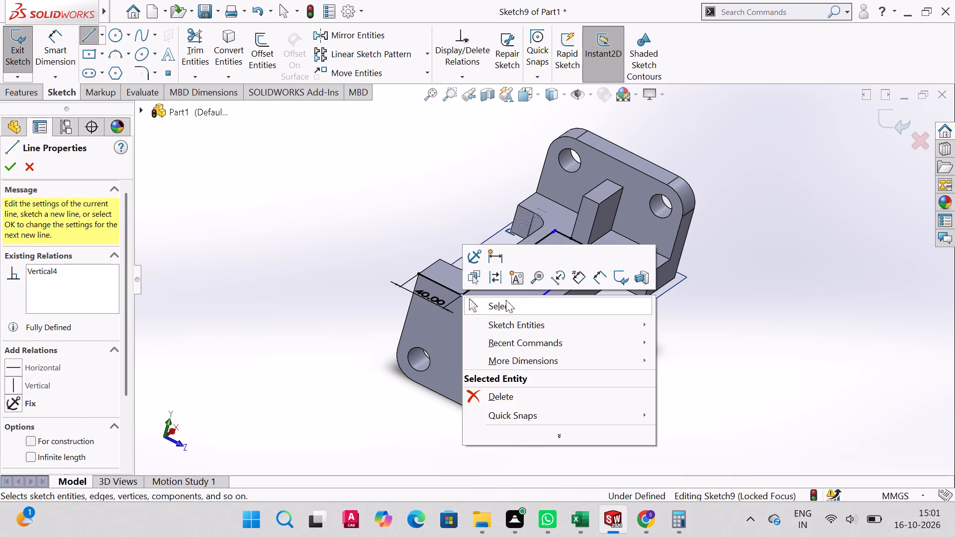
{"action": "left_click", "coordinate": [507, 302]}
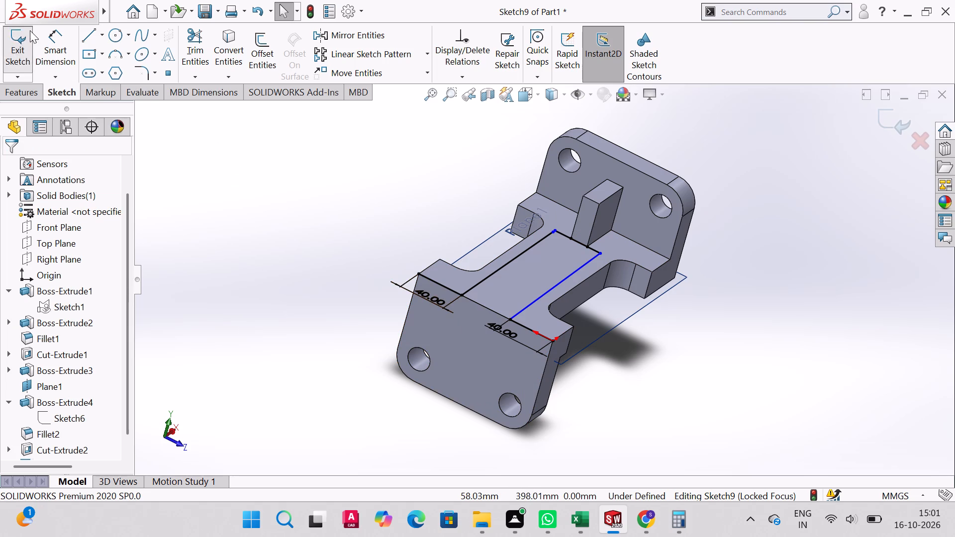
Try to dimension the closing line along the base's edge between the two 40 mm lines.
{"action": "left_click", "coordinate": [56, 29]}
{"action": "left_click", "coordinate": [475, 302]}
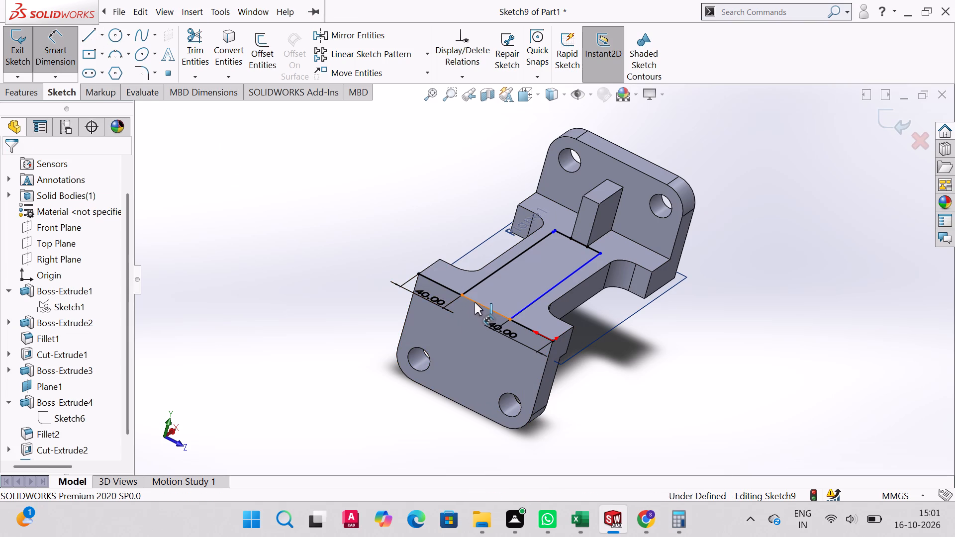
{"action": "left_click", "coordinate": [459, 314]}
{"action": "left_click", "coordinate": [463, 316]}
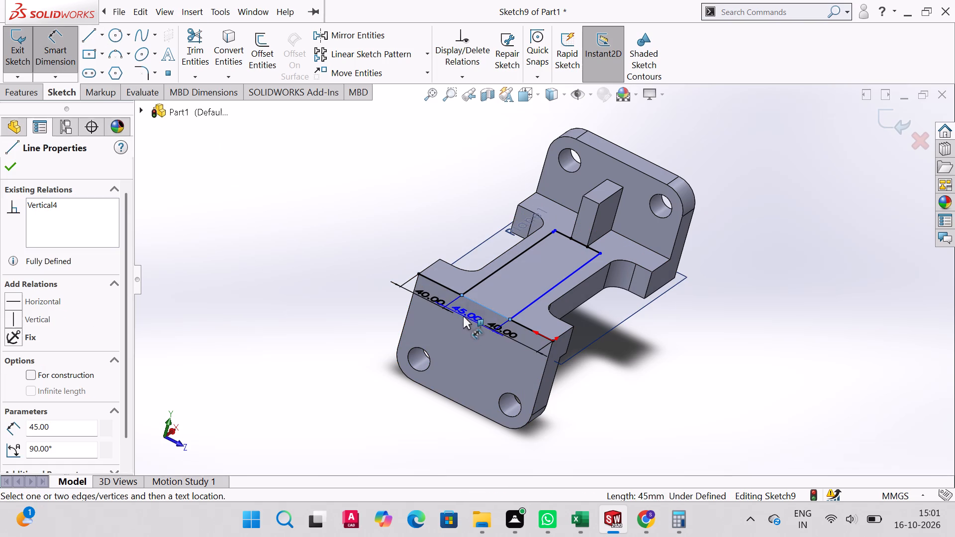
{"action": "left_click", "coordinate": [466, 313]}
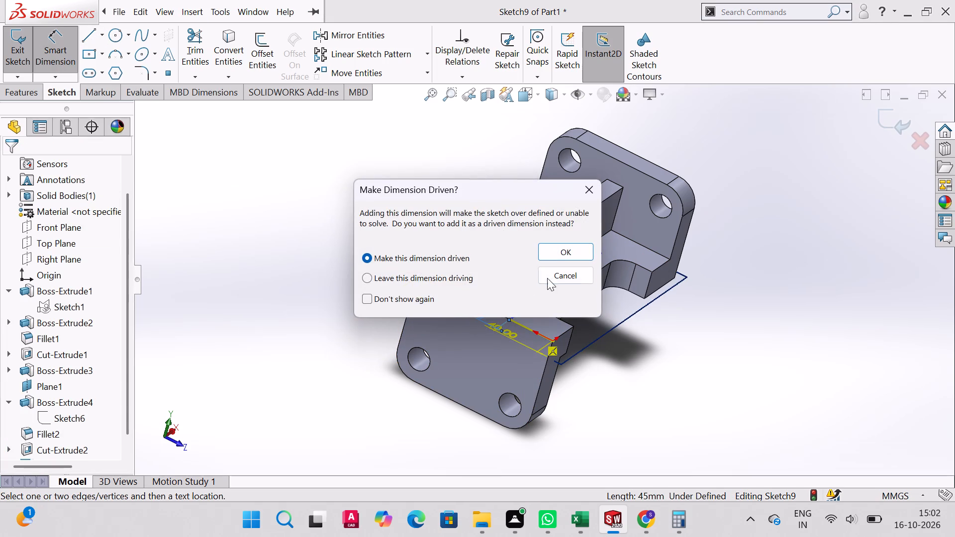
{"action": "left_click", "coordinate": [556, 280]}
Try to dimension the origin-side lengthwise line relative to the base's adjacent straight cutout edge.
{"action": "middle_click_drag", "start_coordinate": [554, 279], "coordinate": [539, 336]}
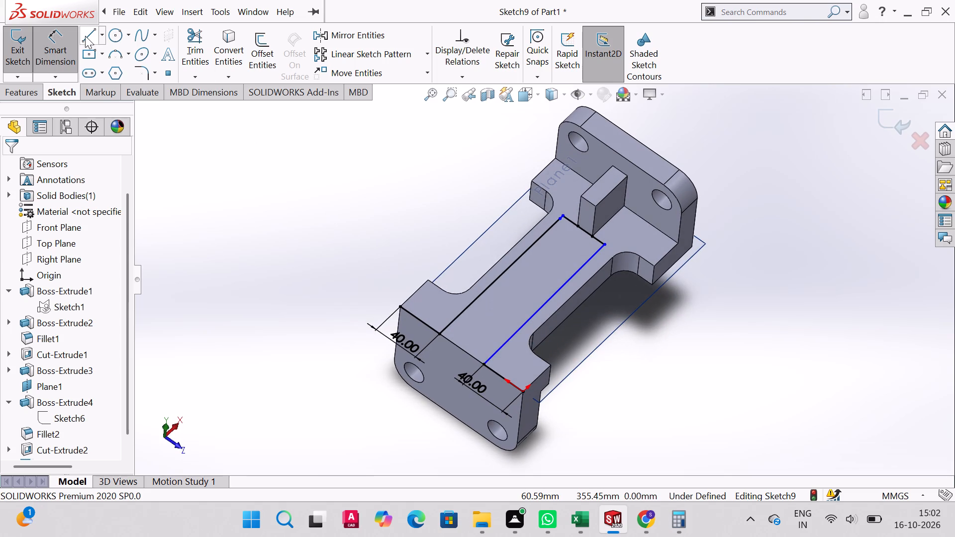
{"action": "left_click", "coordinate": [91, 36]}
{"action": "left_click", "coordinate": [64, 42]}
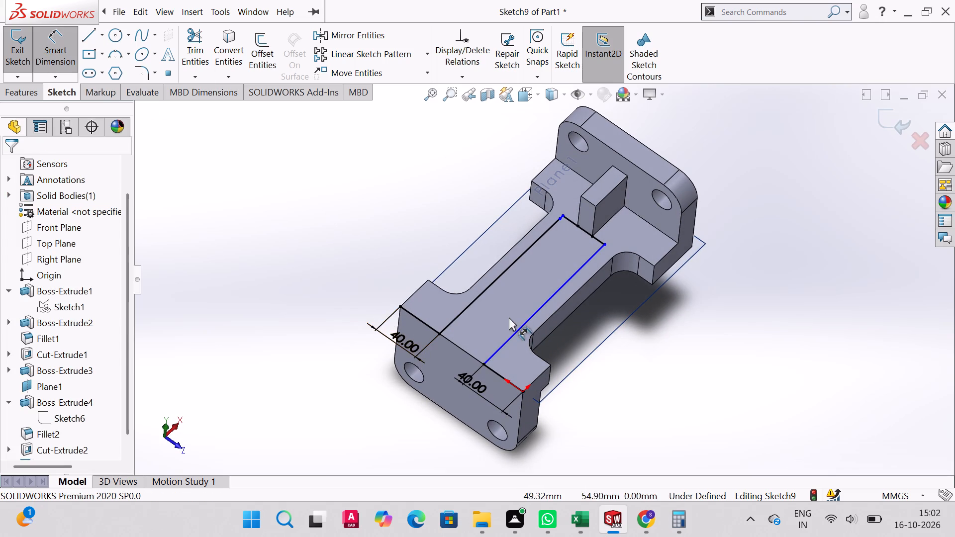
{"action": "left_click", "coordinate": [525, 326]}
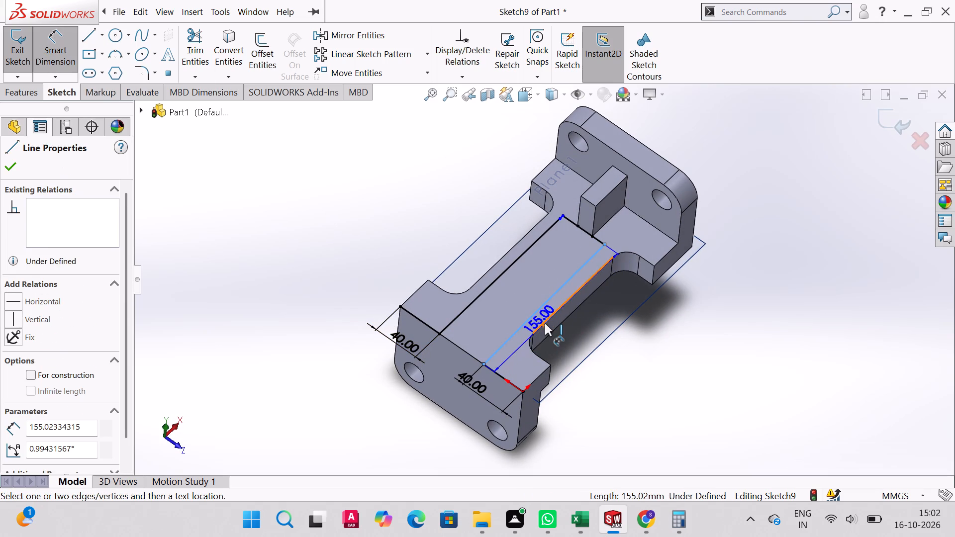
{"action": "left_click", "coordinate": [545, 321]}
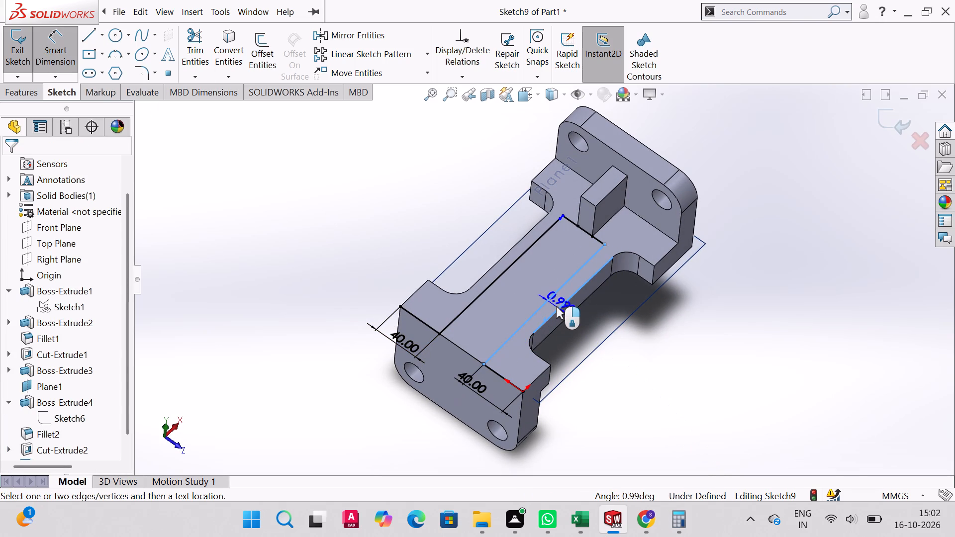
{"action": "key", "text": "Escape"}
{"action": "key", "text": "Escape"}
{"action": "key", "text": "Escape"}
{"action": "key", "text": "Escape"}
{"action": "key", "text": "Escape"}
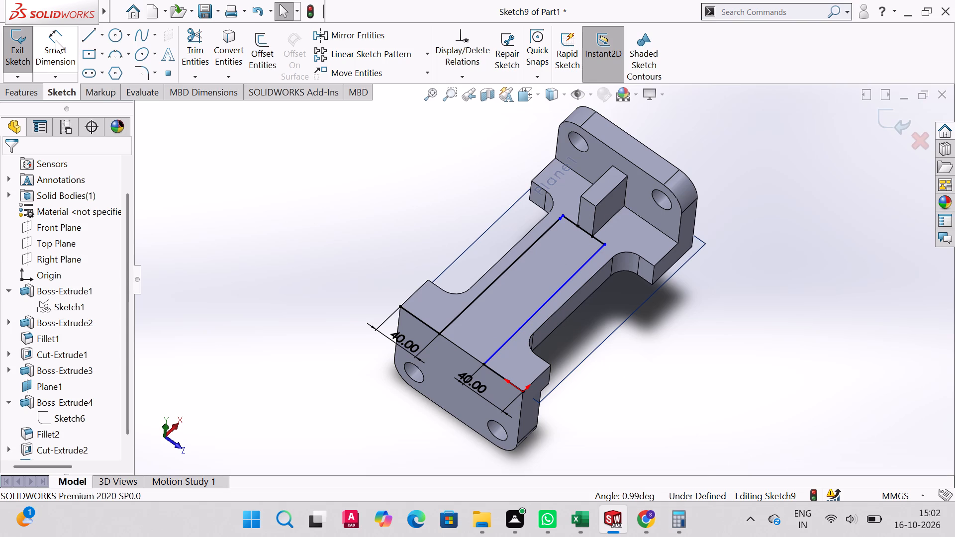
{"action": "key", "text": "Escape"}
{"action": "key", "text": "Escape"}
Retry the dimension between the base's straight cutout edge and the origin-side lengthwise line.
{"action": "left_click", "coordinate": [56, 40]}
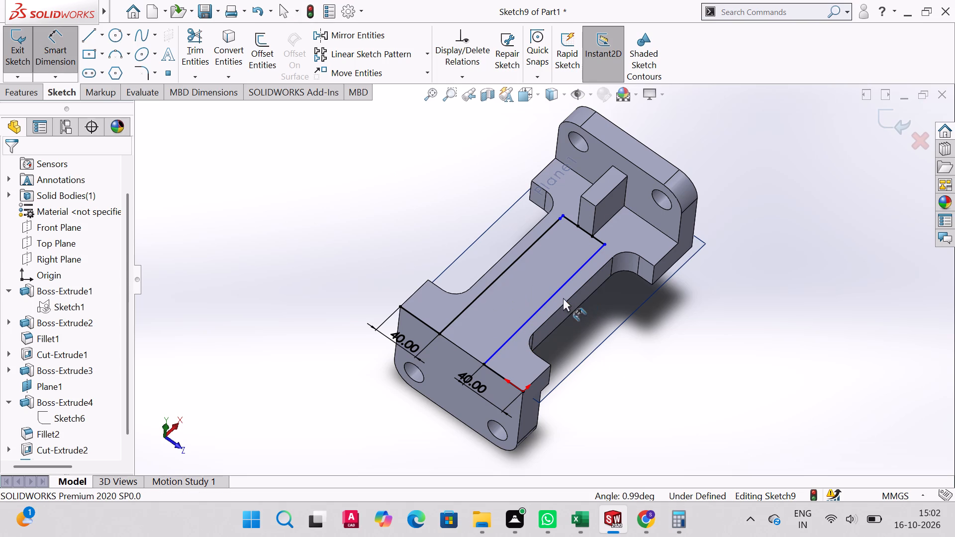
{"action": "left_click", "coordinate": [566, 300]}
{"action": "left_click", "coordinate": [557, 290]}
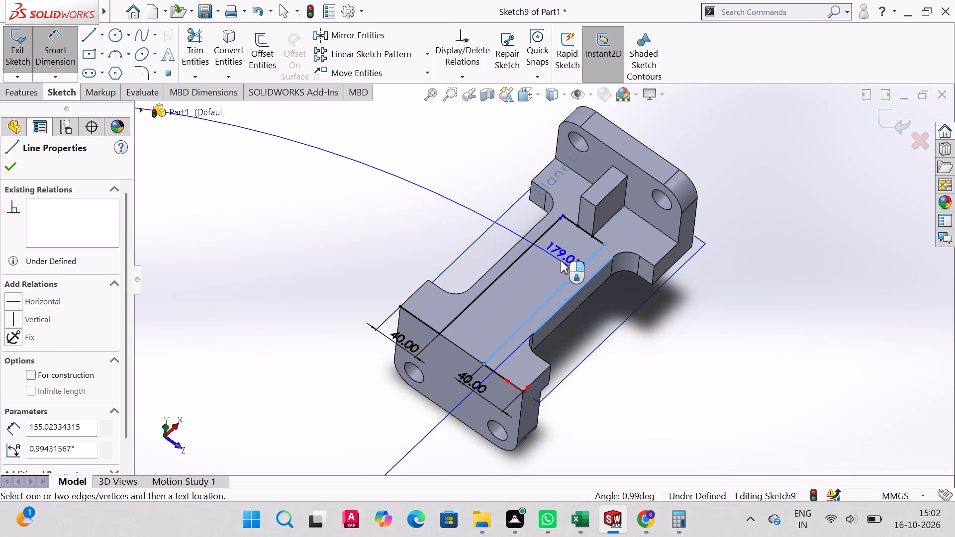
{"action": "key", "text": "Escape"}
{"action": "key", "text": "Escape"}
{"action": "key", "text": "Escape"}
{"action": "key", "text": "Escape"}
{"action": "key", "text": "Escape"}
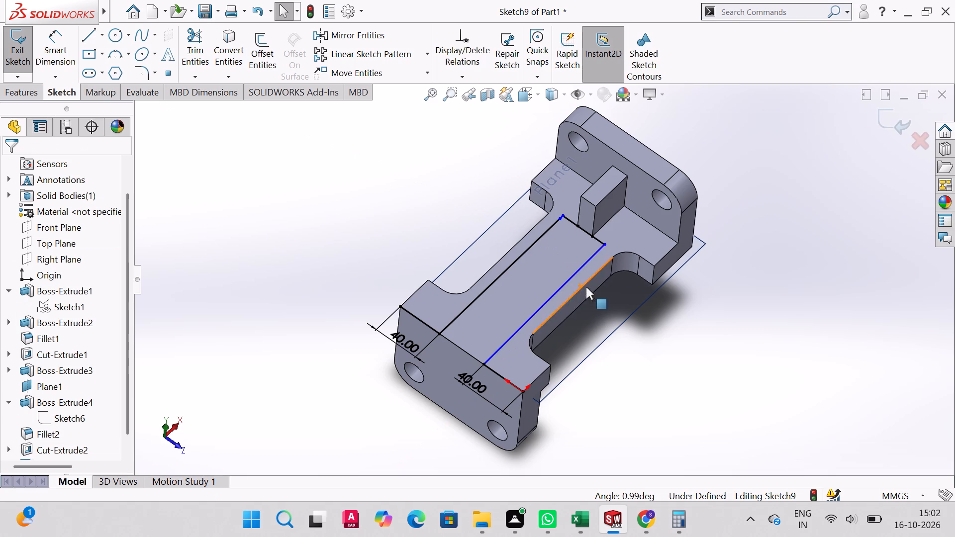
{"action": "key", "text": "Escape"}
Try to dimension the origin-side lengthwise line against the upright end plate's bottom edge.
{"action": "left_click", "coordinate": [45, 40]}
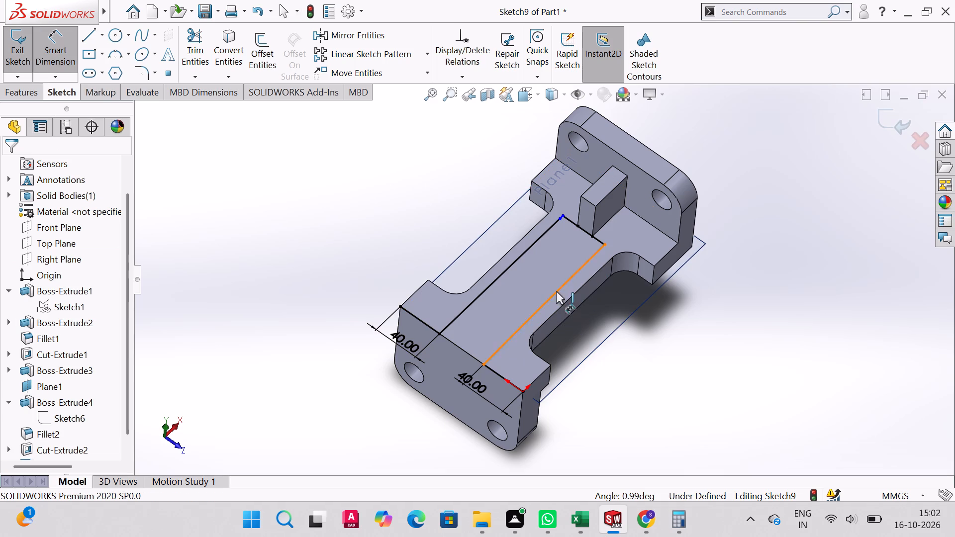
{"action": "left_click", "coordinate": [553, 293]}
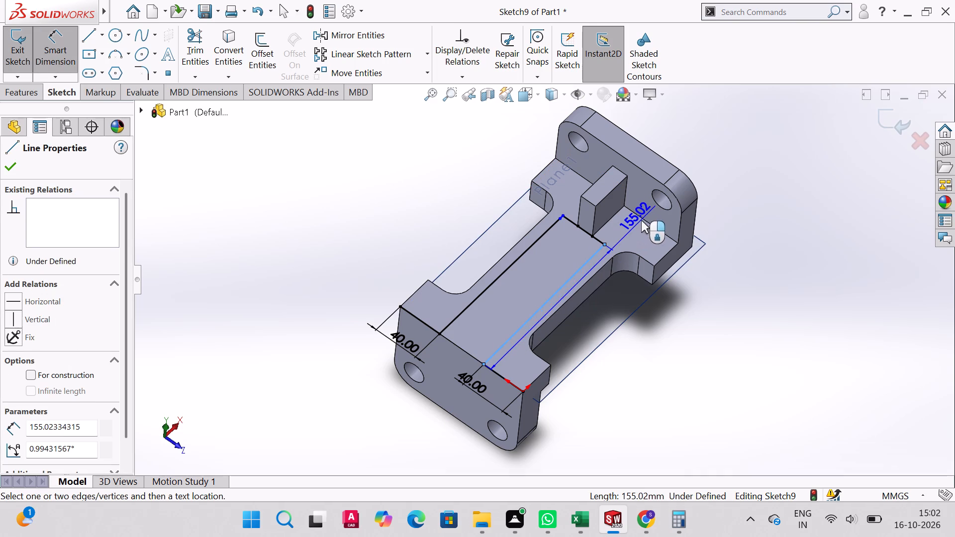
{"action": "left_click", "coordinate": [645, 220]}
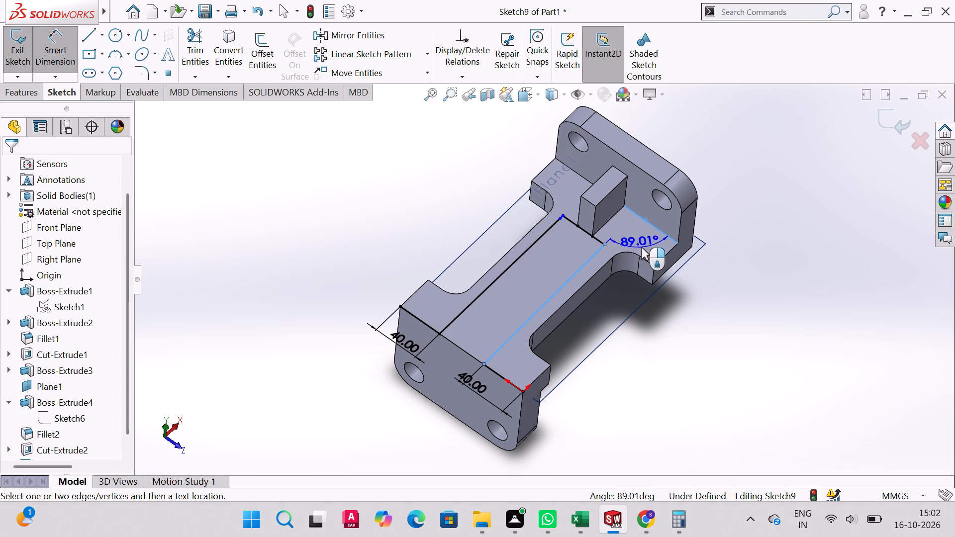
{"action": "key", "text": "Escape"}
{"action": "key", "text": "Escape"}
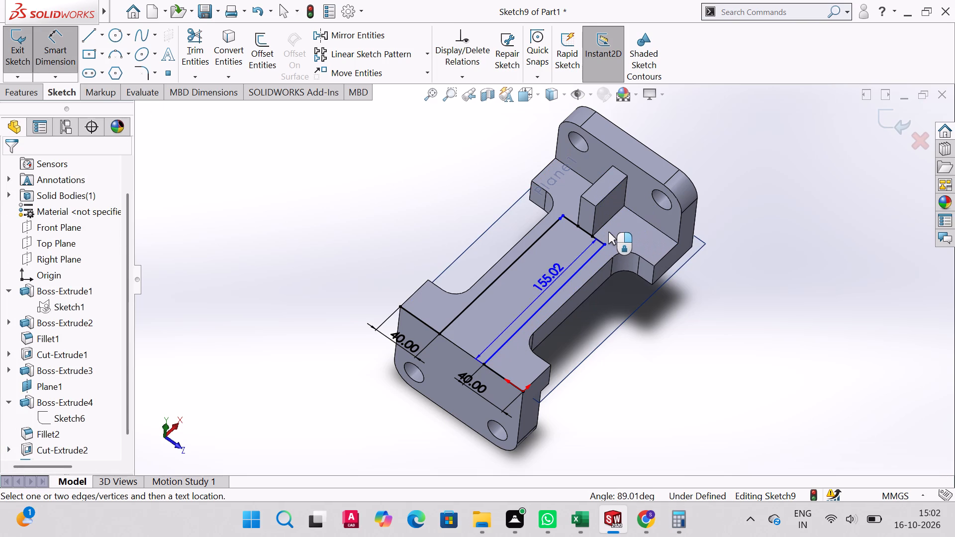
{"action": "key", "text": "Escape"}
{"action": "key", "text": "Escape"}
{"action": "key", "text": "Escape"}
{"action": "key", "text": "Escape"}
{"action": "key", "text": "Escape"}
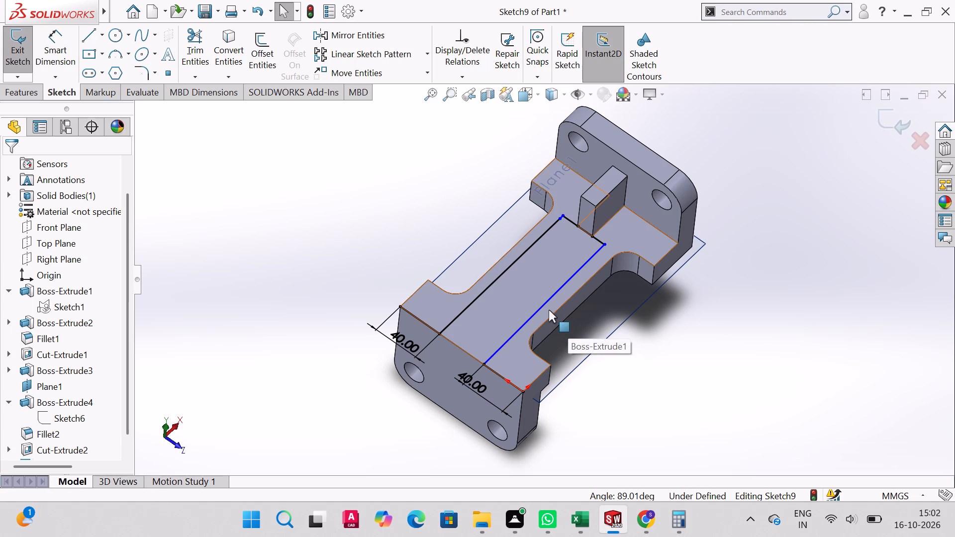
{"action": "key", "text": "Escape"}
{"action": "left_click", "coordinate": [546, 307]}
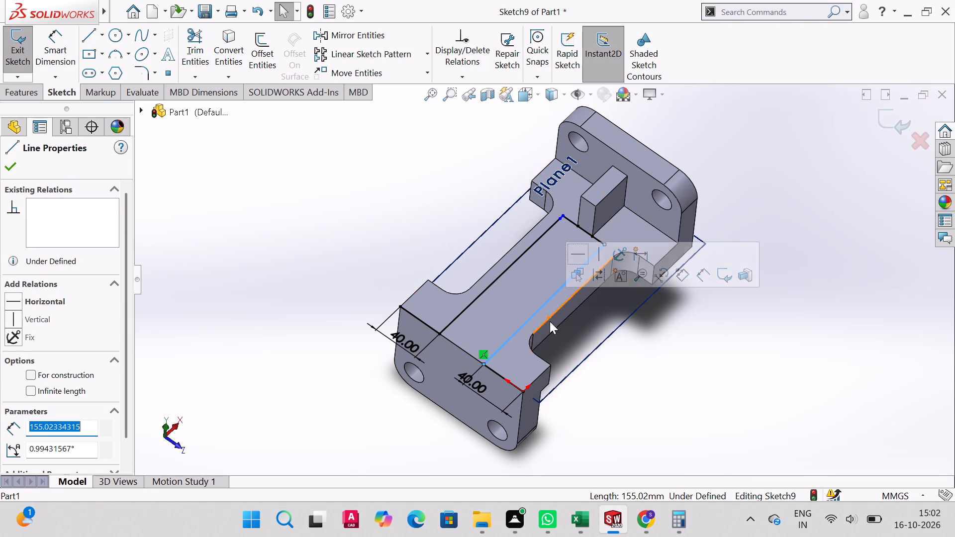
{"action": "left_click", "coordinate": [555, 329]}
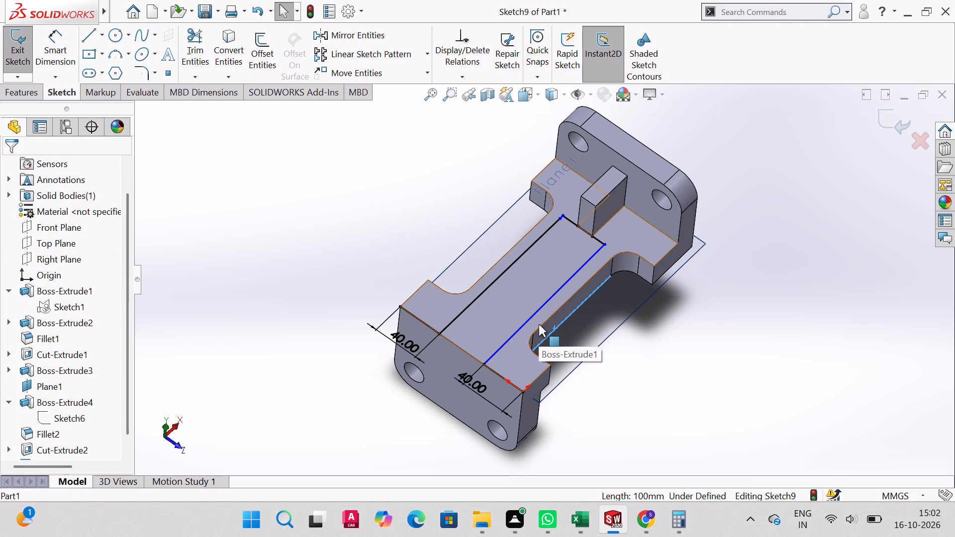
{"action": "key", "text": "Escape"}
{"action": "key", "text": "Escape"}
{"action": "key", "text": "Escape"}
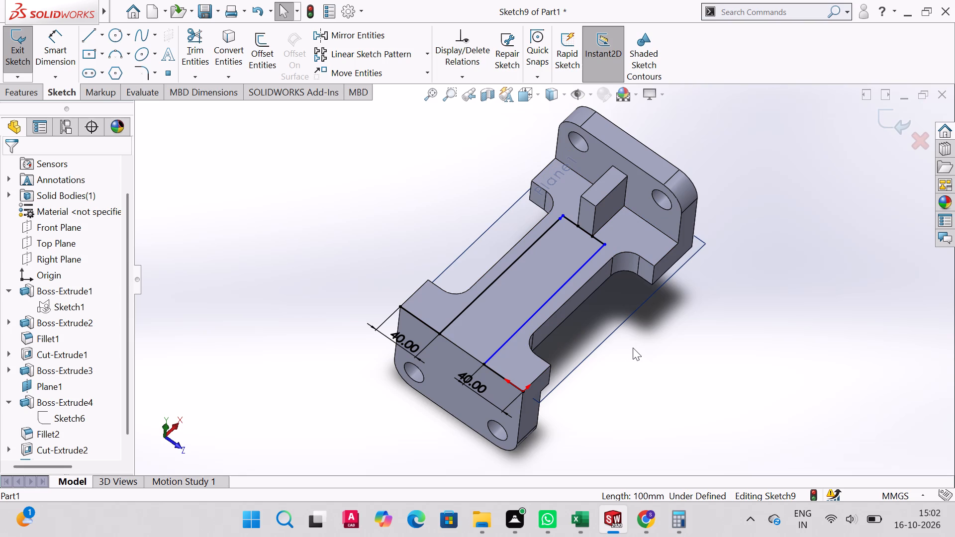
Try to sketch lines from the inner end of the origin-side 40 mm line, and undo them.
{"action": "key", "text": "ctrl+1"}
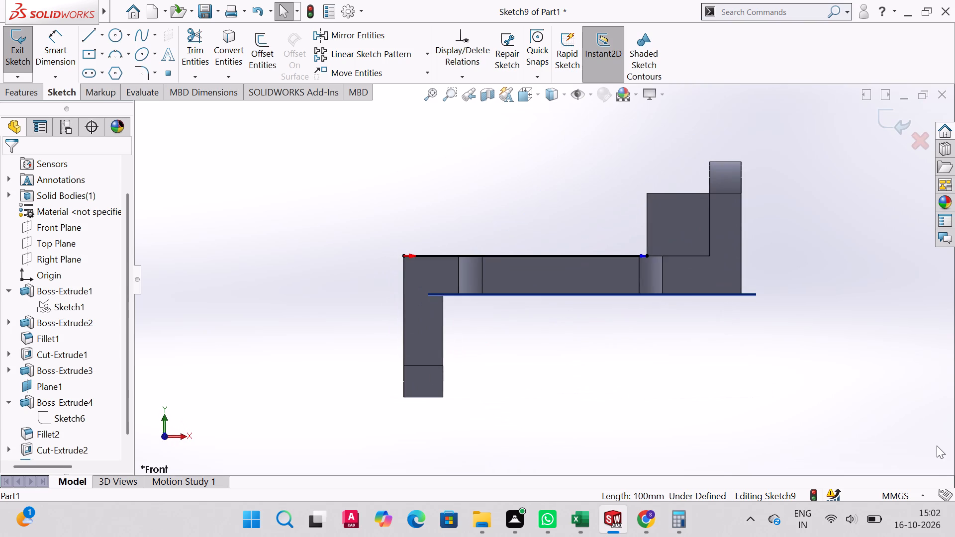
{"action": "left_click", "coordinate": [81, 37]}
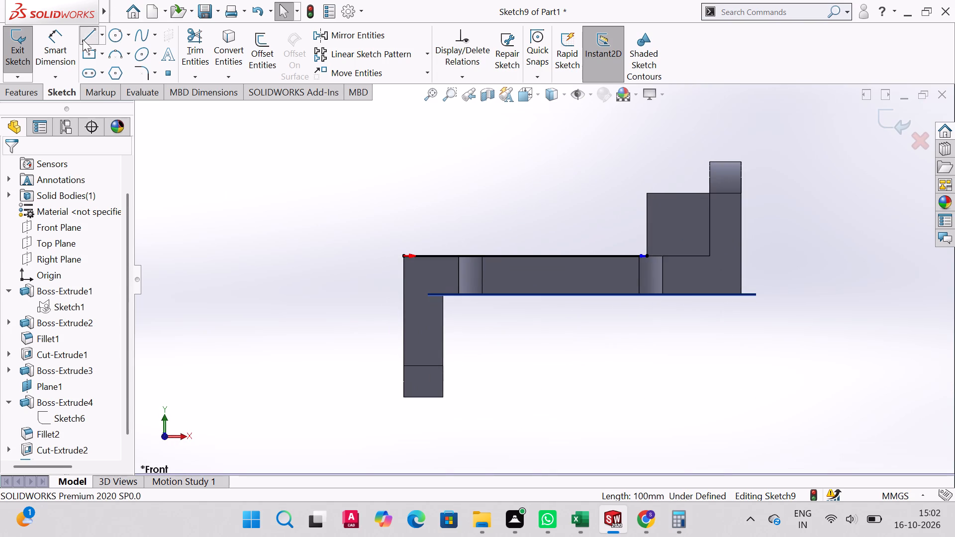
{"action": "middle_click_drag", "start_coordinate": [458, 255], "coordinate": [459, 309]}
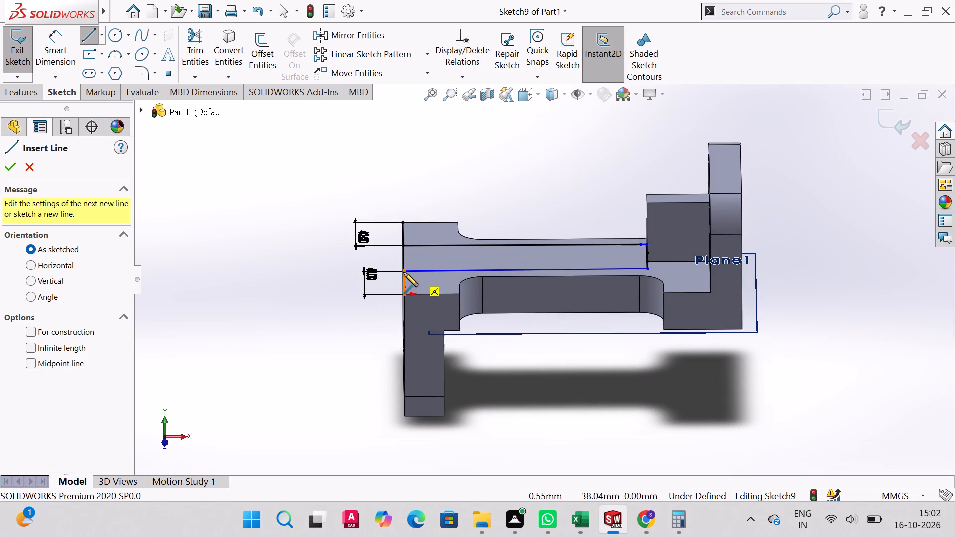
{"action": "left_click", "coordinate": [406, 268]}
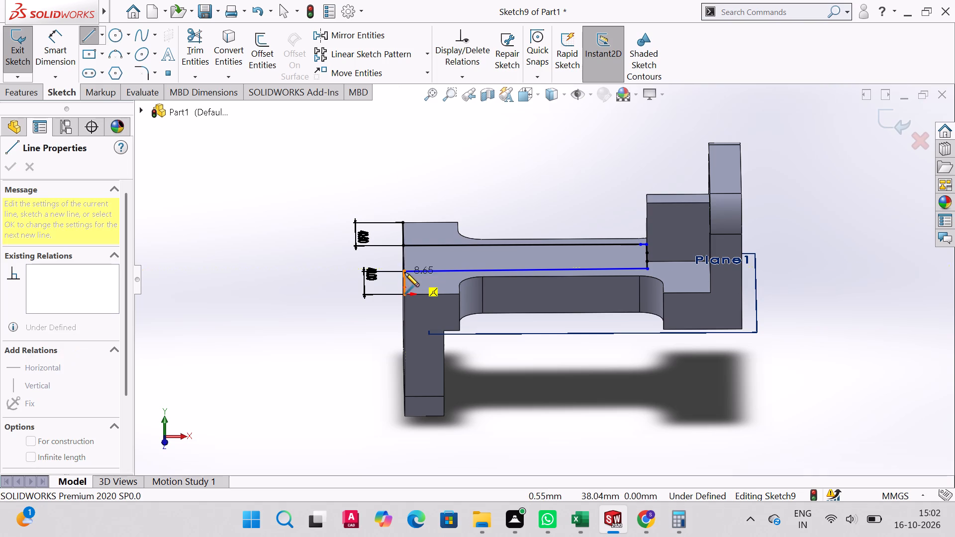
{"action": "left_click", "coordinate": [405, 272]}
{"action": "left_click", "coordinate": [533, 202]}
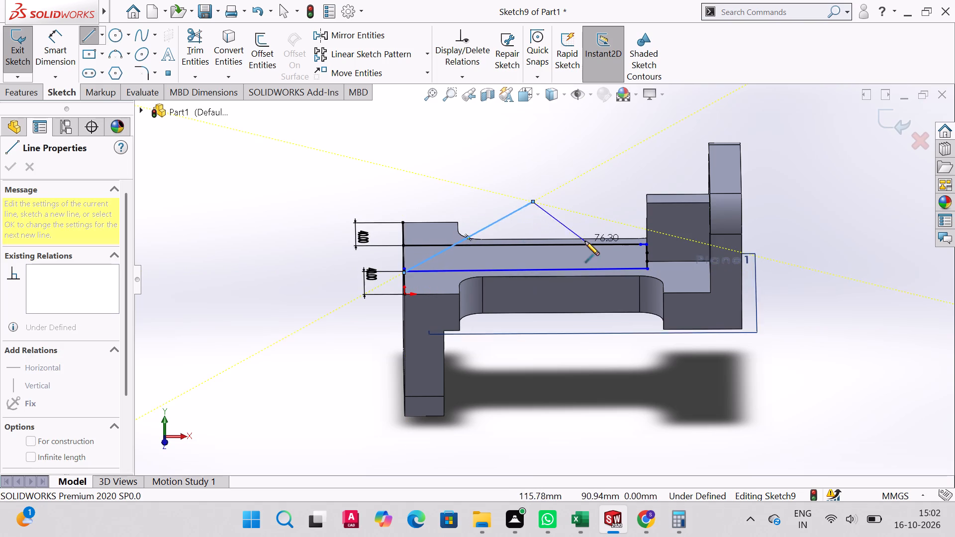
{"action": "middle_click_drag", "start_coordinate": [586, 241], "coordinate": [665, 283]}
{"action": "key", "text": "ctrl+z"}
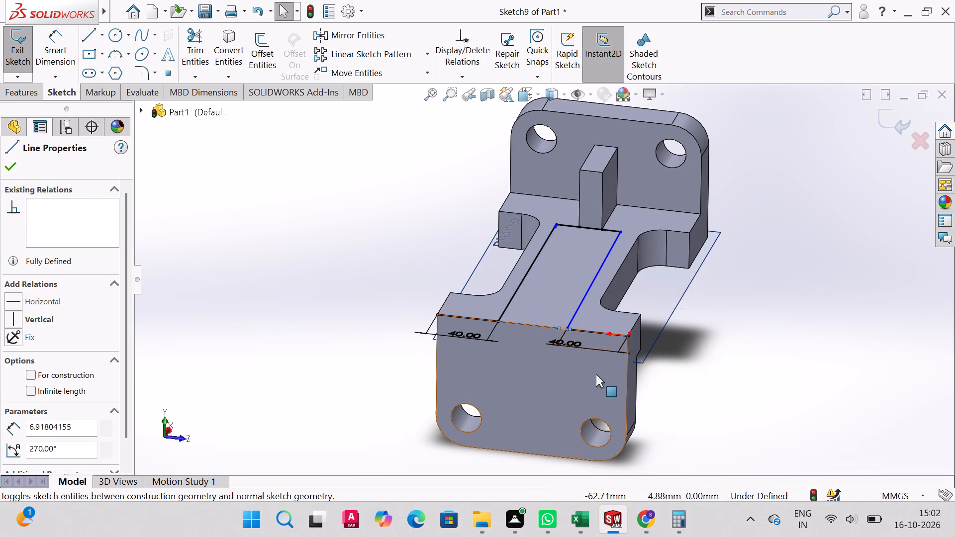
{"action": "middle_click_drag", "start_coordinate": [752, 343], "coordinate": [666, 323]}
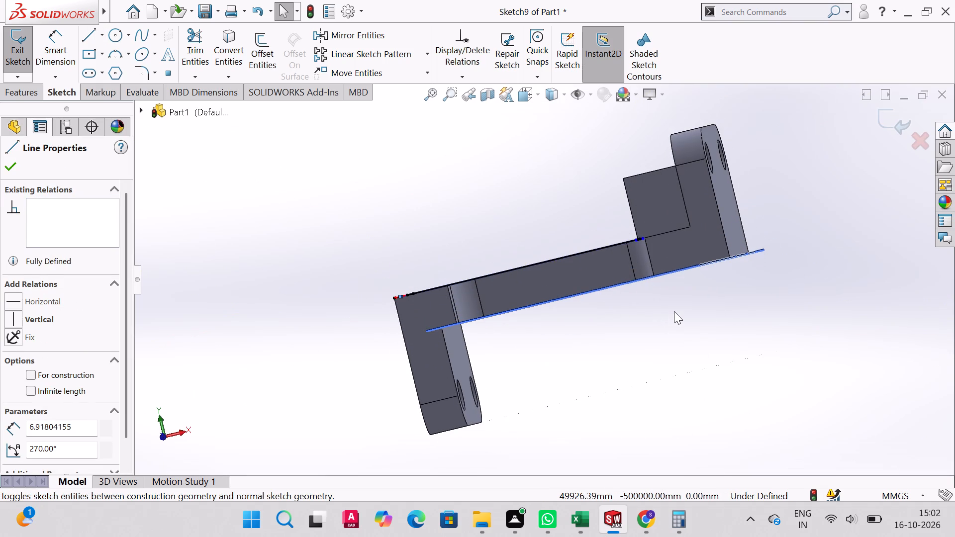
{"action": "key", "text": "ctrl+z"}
Sketch a 45 mm line along the base's edge joining the inner ends of the two 40 mm lines.
{"action": "middle_click_drag", "start_coordinate": [695, 313], "coordinate": [743, 465]}
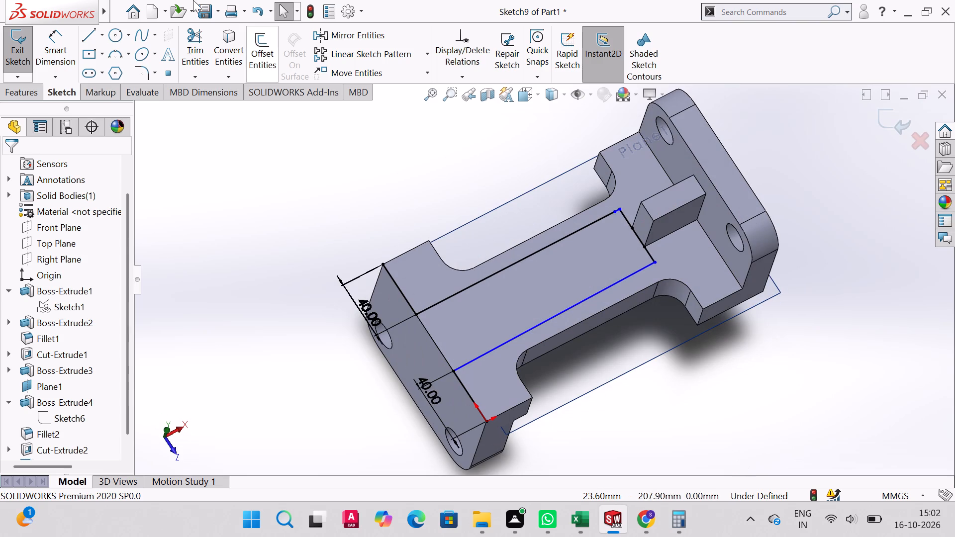
{"action": "left_click", "coordinate": [84, 37]}
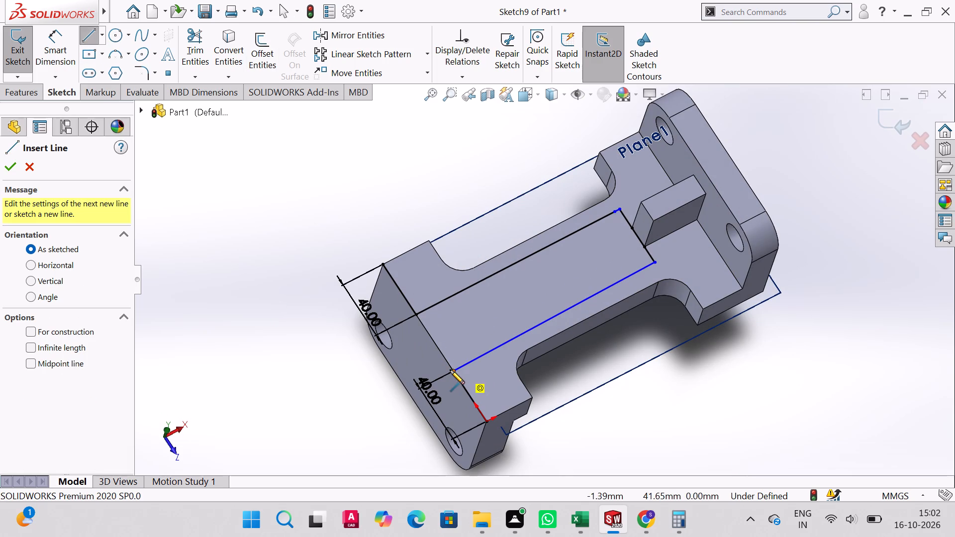
{"action": "left_click", "coordinate": [452, 370]}
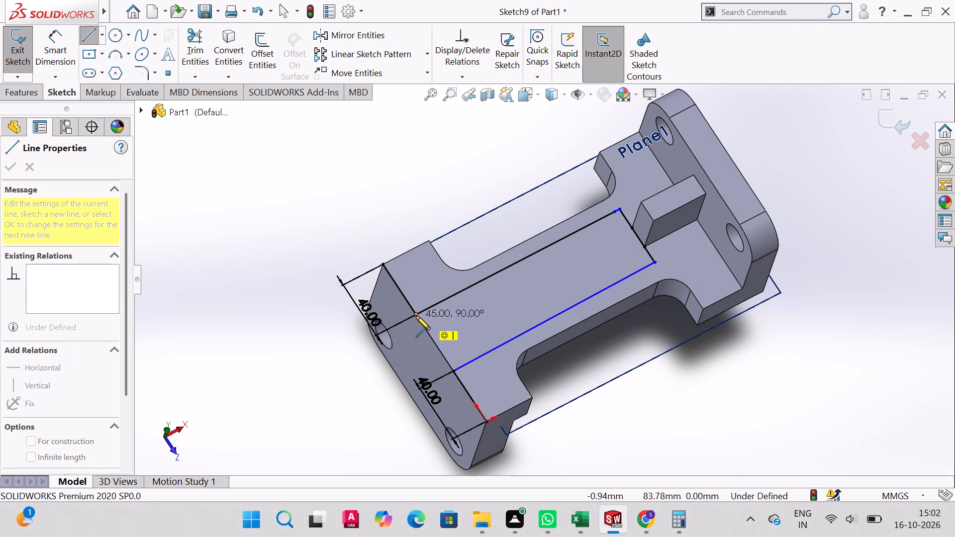
{"action": "left_click", "coordinate": [416, 314]}
{"action": "right_click", "coordinate": [416, 314]}
{"action": "left_click", "coordinate": [451, 316]}
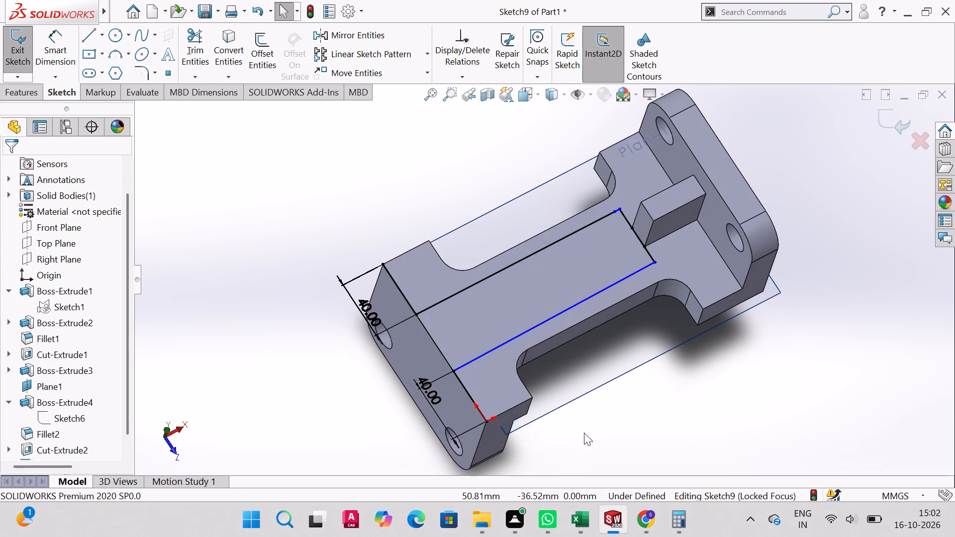
Exit the profile sketch on the base's top face and bring up the feature commands.
{"action": "middle_click_drag", "start_coordinate": [586, 429], "coordinate": [573, 403]}
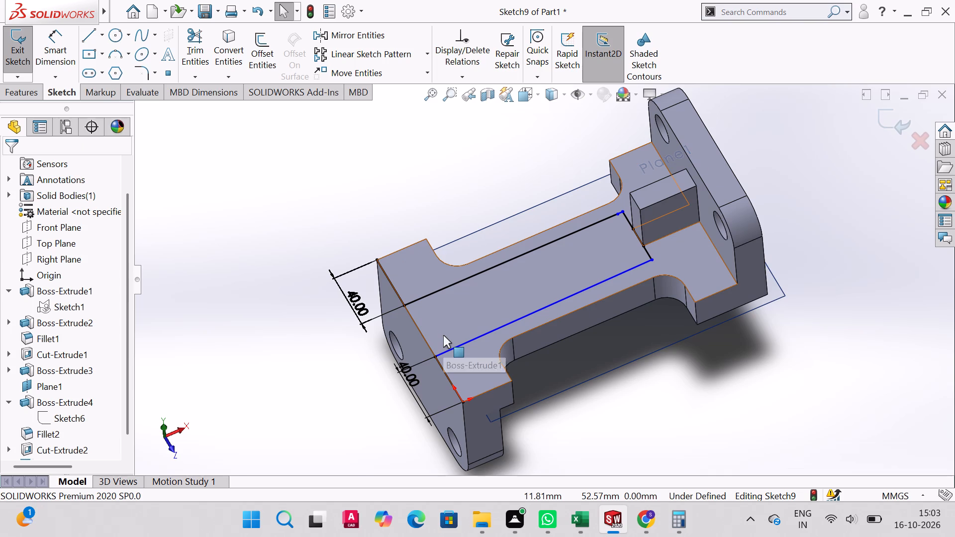
{"action": "key", "text": "Escape"}
{"action": "key", "text": "Escape"}
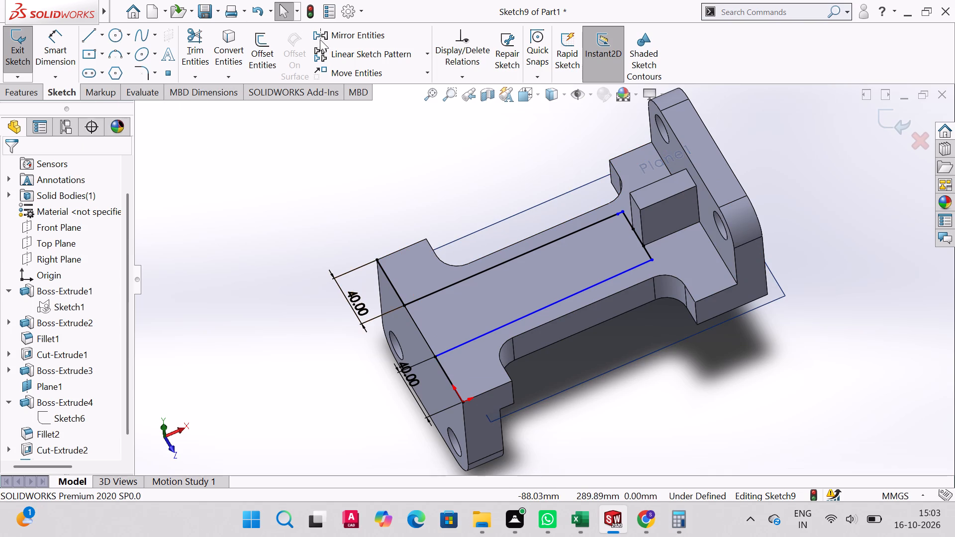
{"action": "left_click", "coordinate": [21, 88]}
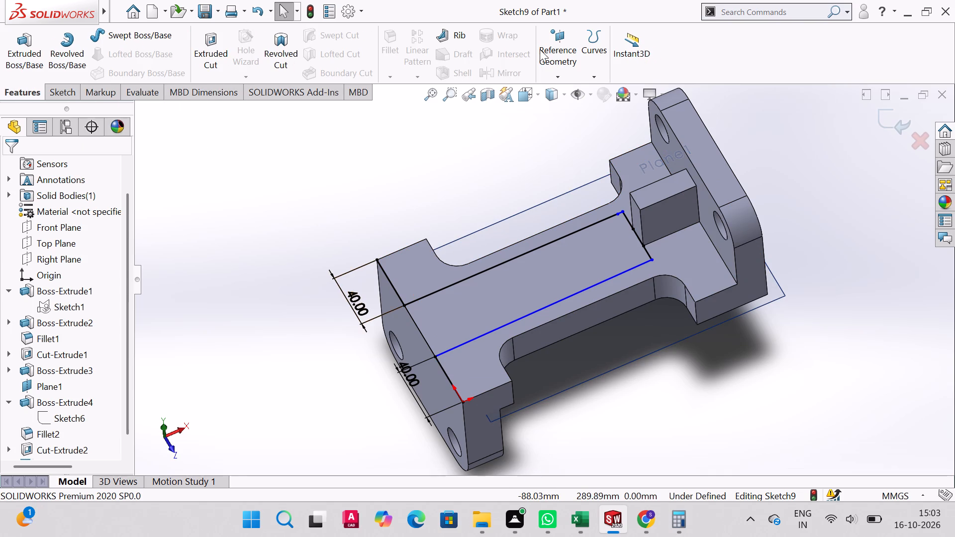
{"action": "left_click", "coordinate": [545, 49]}
{"action": "left_click", "coordinate": [53, 89]}
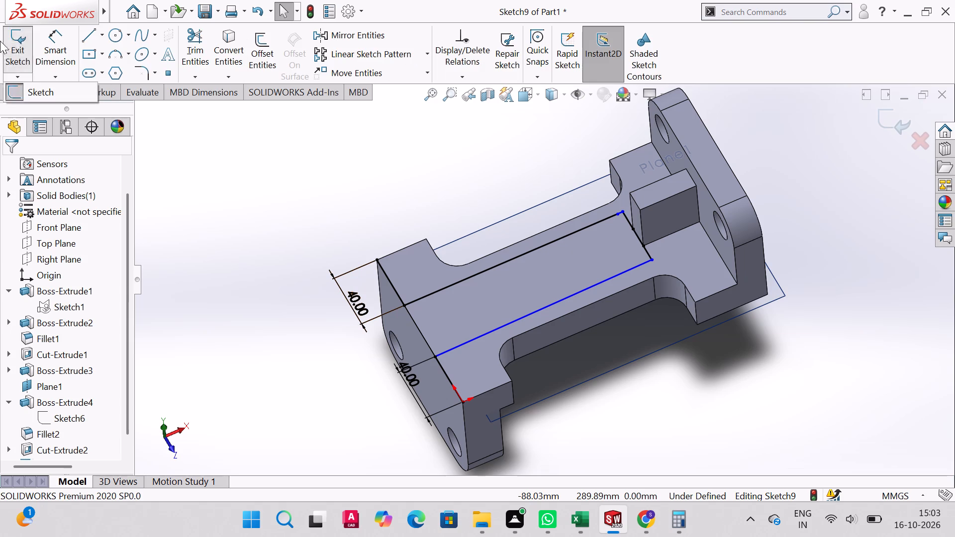
{"action": "left_click", "coordinate": [0, 33]}
{"action": "left_click", "coordinate": [9, 34]}
{"action": "left_click", "coordinate": [27, 97]}
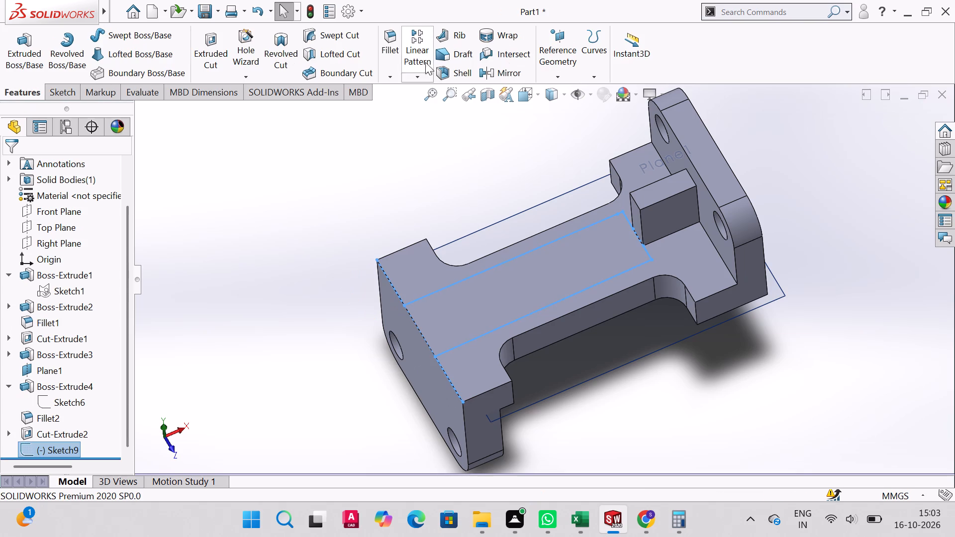
Define a reference plane from the side face of the base's lengthwise cutout, with a 0 mm offset.
{"action": "left_click", "coordinate": [556, 46]}
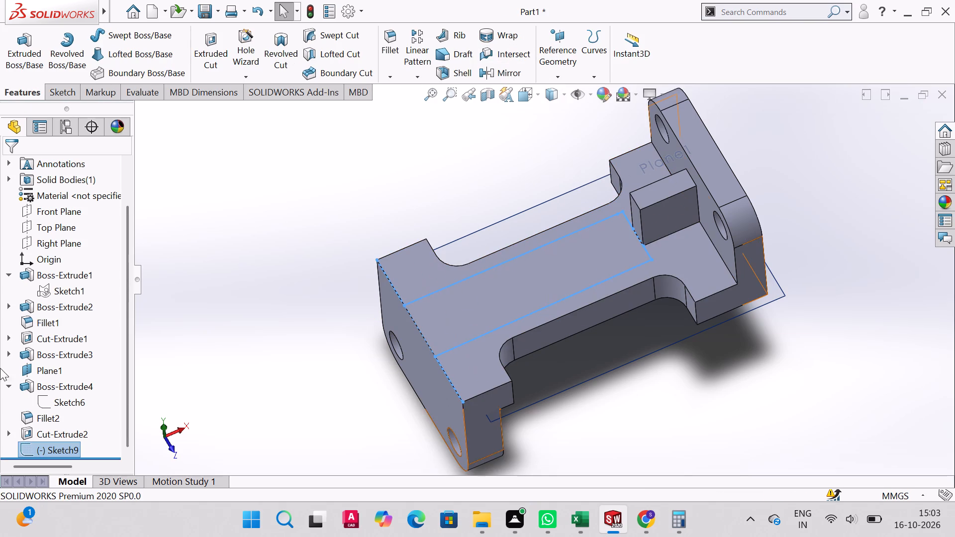
{"action": "left_click", "coordinate": [559, 44]}
{"action": "left_click", "coordinate": [570, 89]}
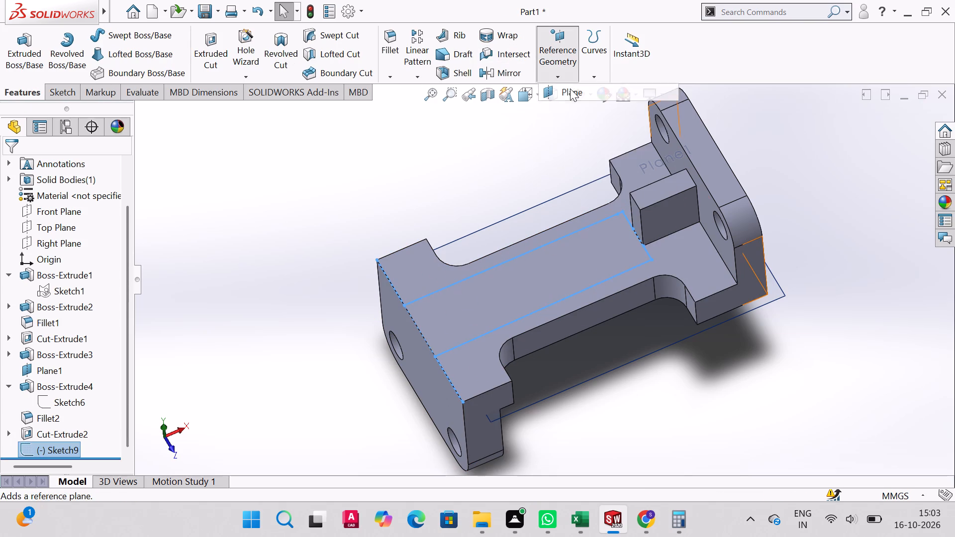
{"action": "middle_click_drag", "start_coordinate": [603, 289], "coordinate": [589, 243]}
{"action": "left_click", "coordinate": [562, 302]}
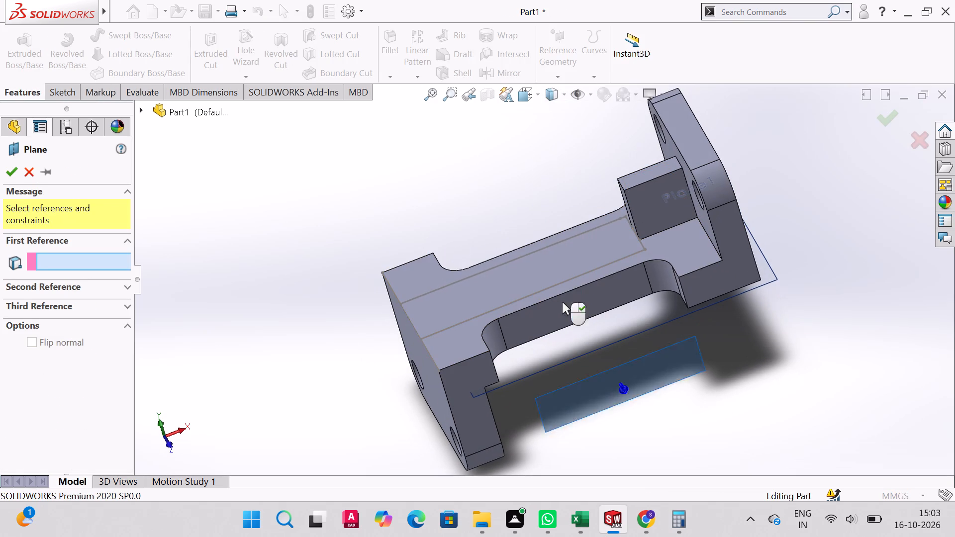
{"action": "middle_click_drag", "start_coordinate": [610, 228], "coordinate": [659, 286]}
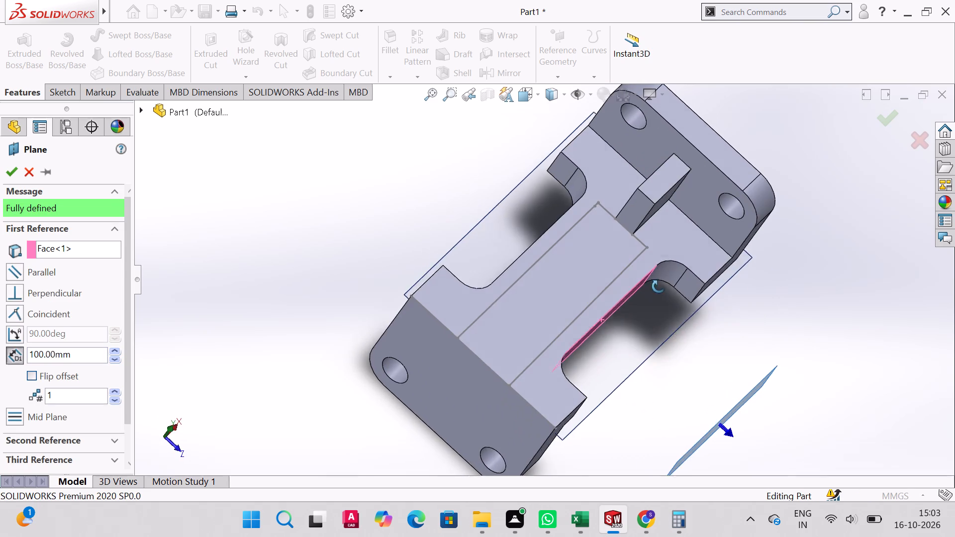
{"action": "middle_click_drag", "start_coordinate": [659, 286], "coordinate": [663, 275]}
{"action": "left_click_drag", "start_coordinate": [94, 353], "coordinate": [0, 351]}
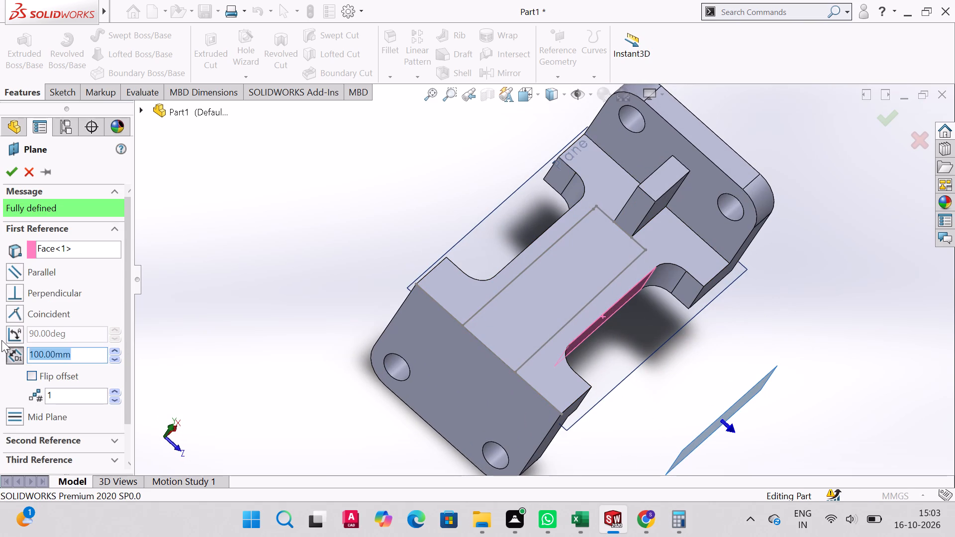
{"action": "key", "text": "0"}
{"action": "key", "text": "Return"}
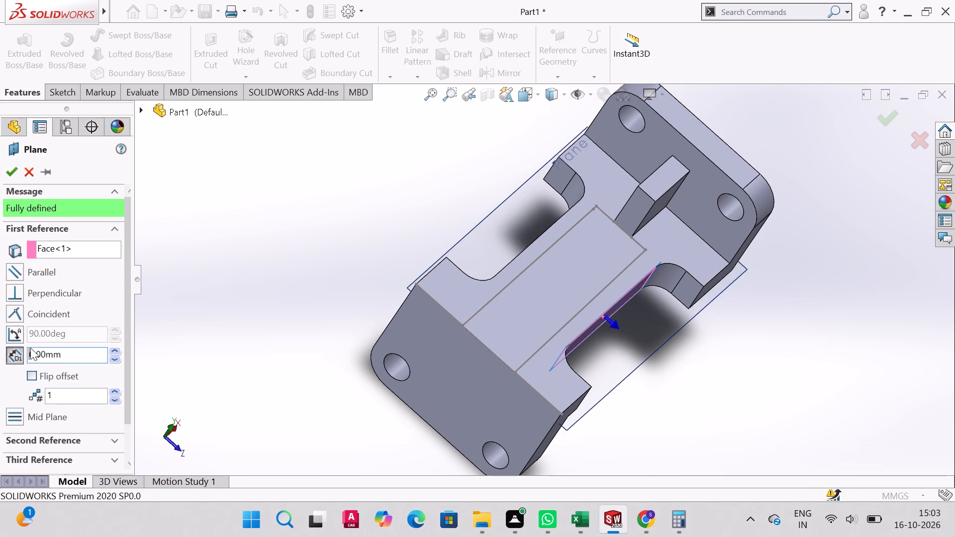
{"action": "left_click", "coordinate": [84, 356]}
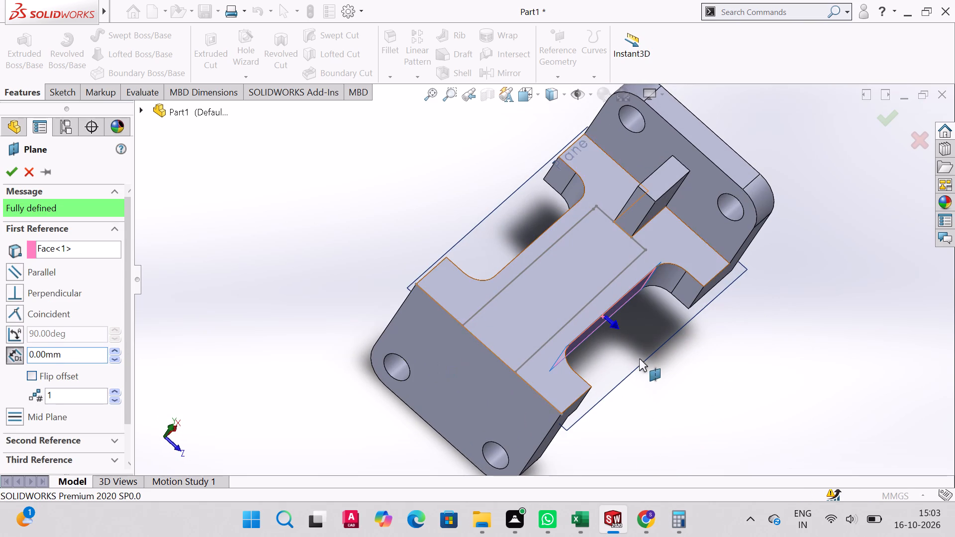
Flip the plane's offset inward into the base, set the distance to 10 mm and create the plane.
{"action": "left_click_drag", "start_coordinate": [620, 327], "coordinate": [597, 307]}
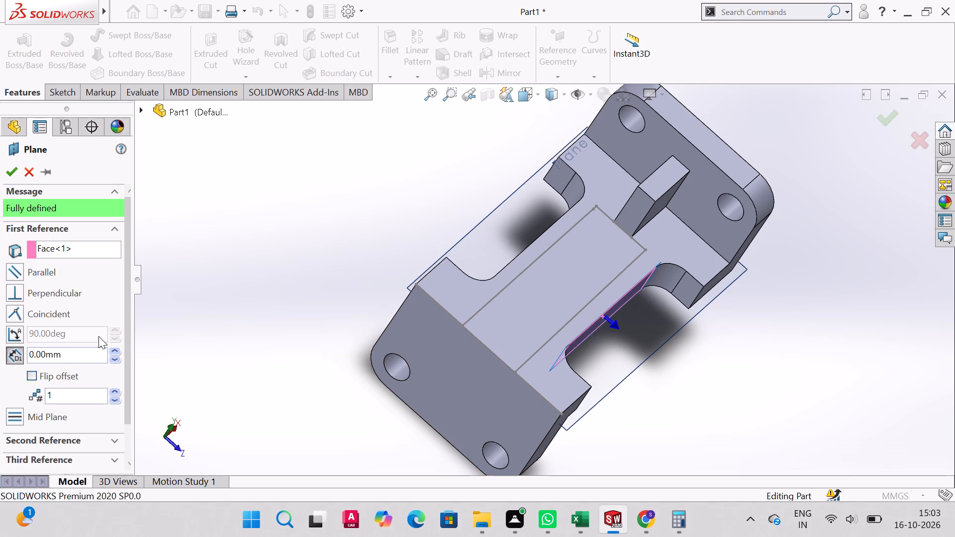
{"action": "left_click", "coordinate": [32, 375]}
{"action": "left_click", "coordinate": [32, 375]}
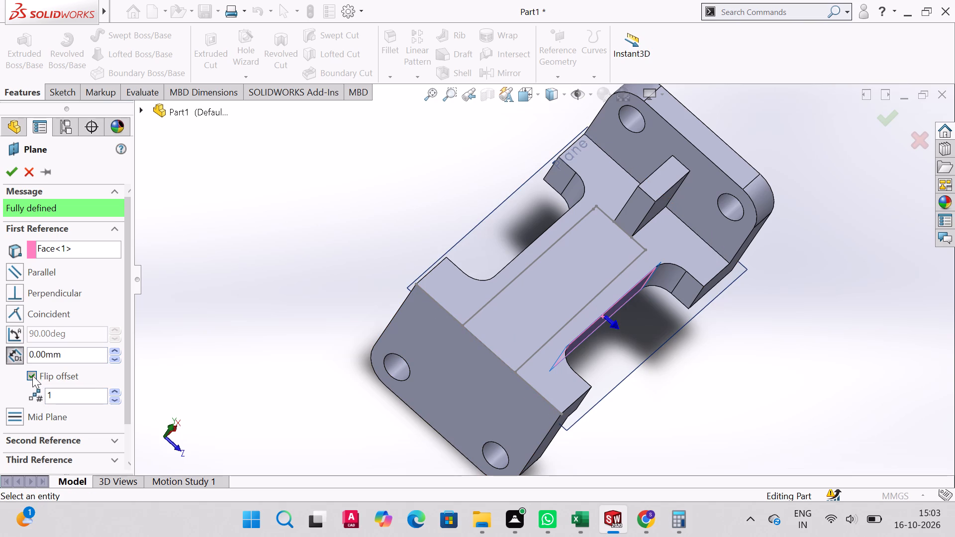
{"action": "left_click", "coordinate": [75, 359]}
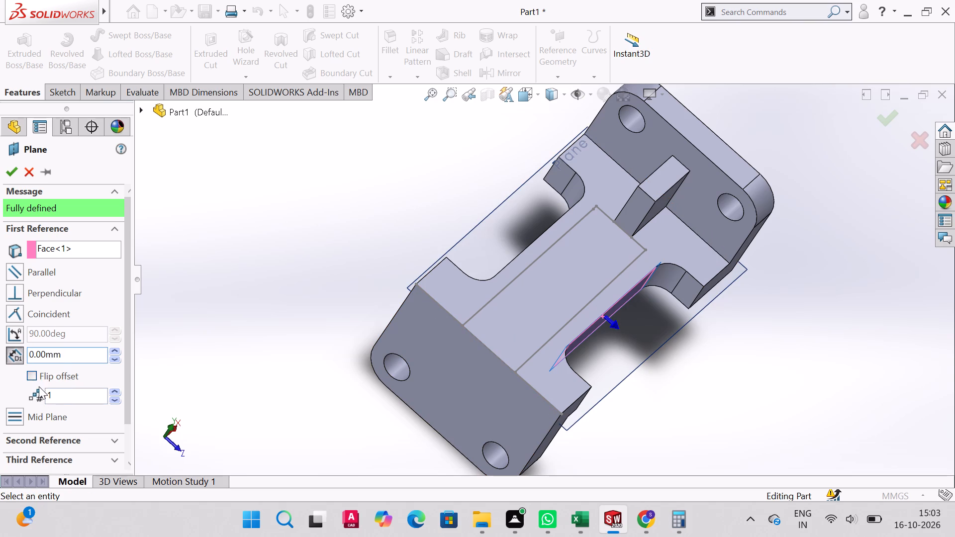
{"action": "left_click", "coordinate": [33, 378]}
{"action": "type", "text": "10"}
{"action": "key", "text": "Return"}
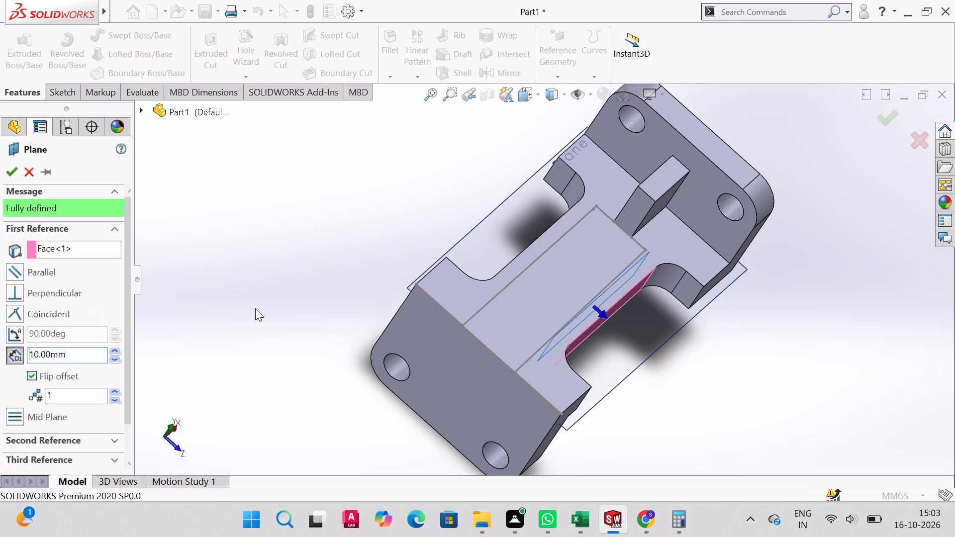
{"action": "middle_click_drag", "start_coordinate": [581, 319], "coordinate": [574, 310]}
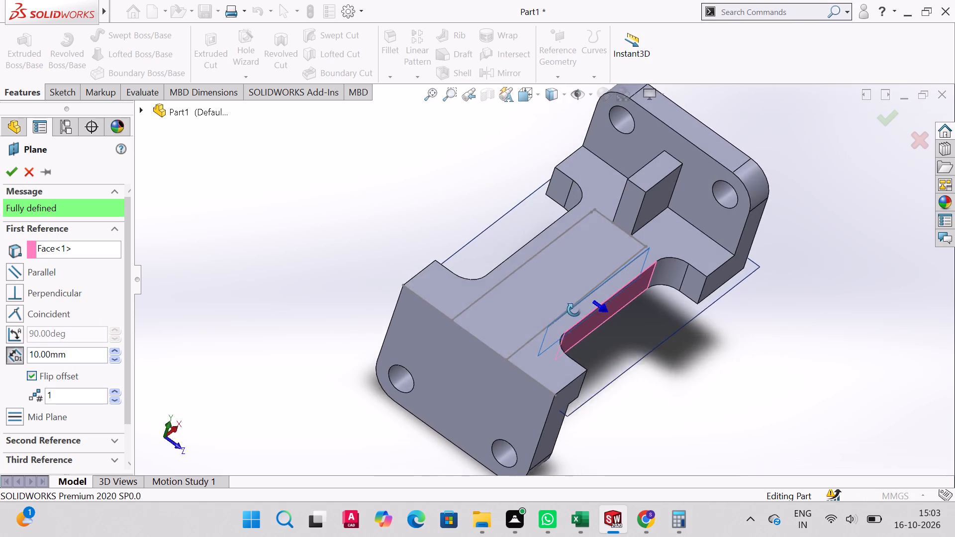
{"action": "middle_click_drag", "start_coordinate": [574, 310], "coordinate": [549, 386]}
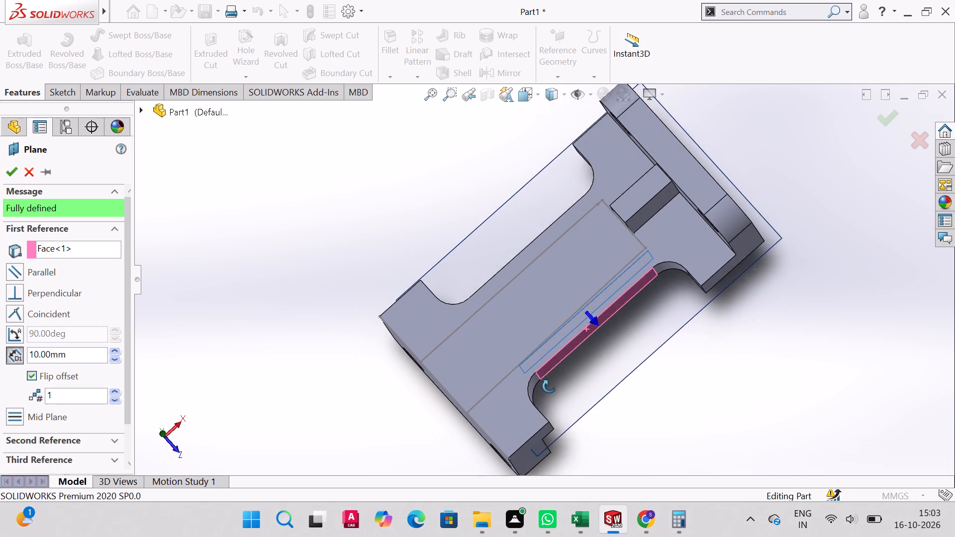
{"action": "middle_click_drag", "start_coordinate": [549, 386], "coordinate": [549, 386]}
{"action": "left_click", "coordinate": [8, 167]}
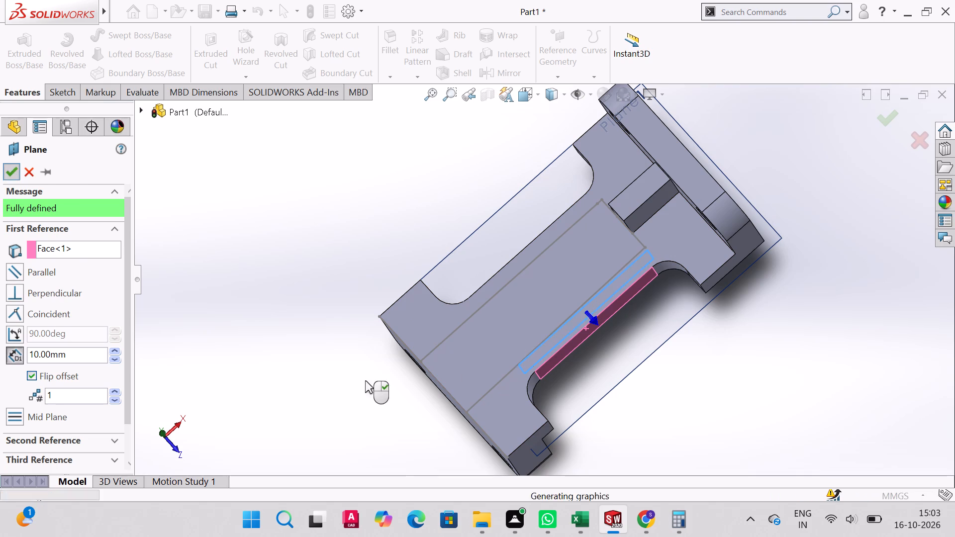
Start a sketch on the new offset plane, leaving the Line tool inactive.
{"action": "middle_click_drag", "start_coordinate": [462, 335], "coordinate": [478, 345]}
{"action": "middle_click_drag", "start_coordinate": [488, 348], "coordinate": [478, 320]}
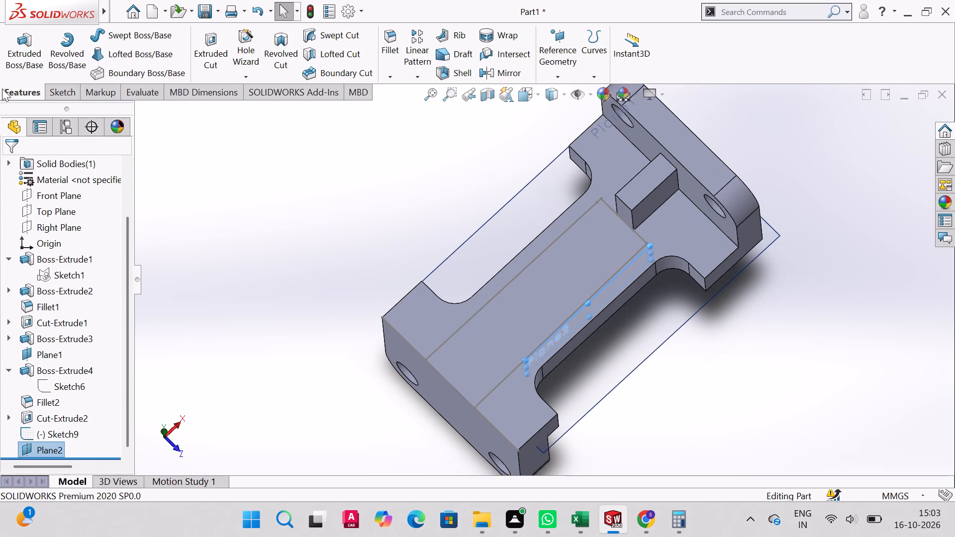
{"action": "left_click", "coordinate": [50, 92]}
{"action": "left_click", "coordinate": [82, 43]}
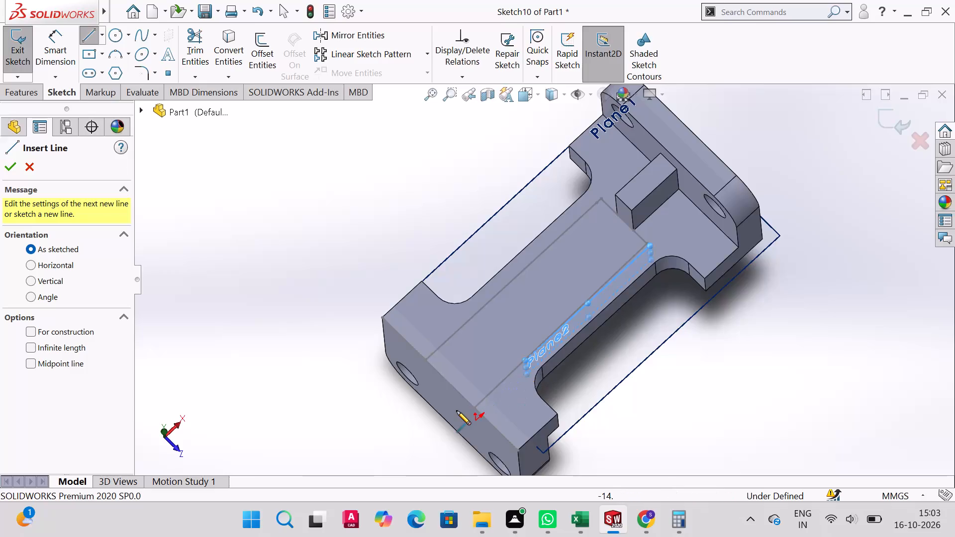
{"action": "key", "text": "Escape"}
{"action": "middle_click_drag", "start_coordinate": [665, 370], "coordinate": [641, 315]}
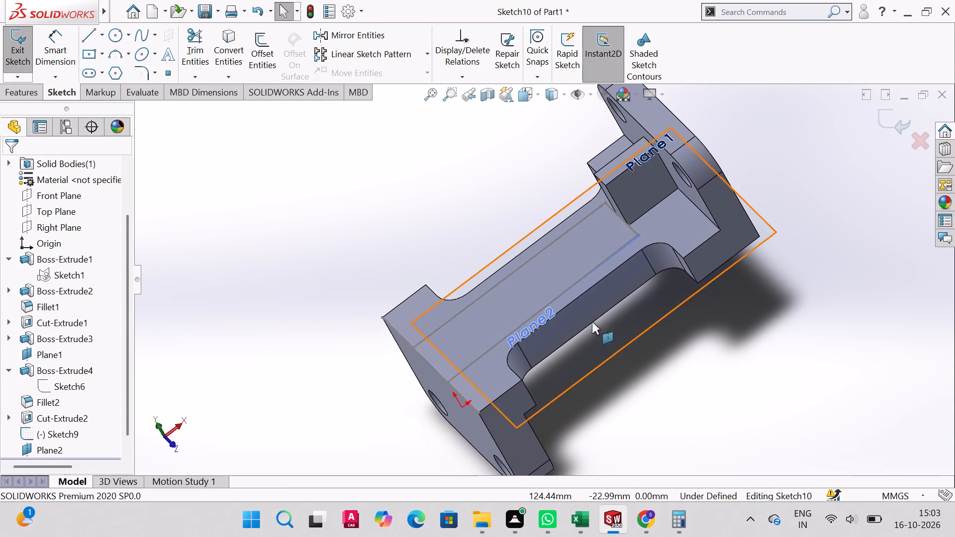
Enlarge the offset plane's displayed boundary on all sides so it extends past the bracket.
{"action": "left_click", "coordinate": [32, 446]}
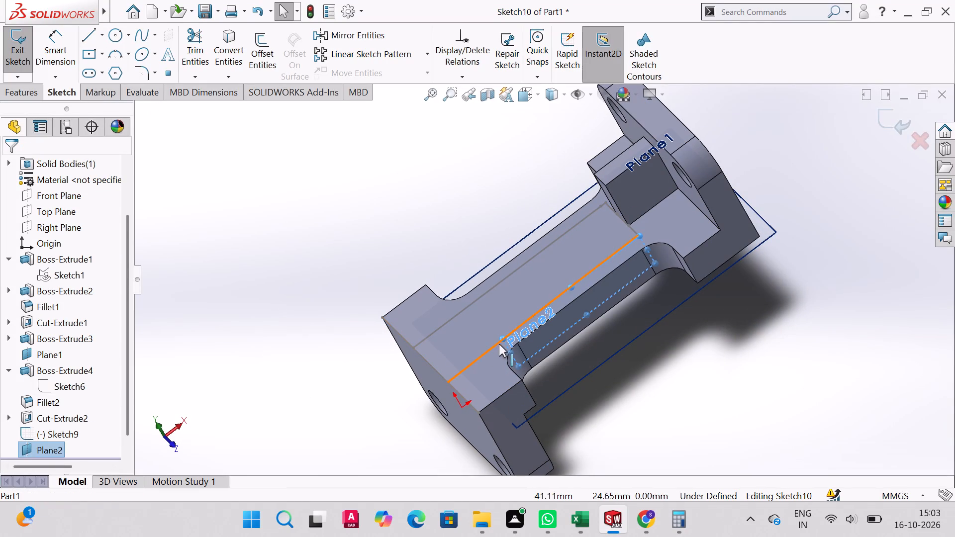
{"action": "left_click_drag", "start_coordinate": [502, 339], "coordinate": [444, 220]}
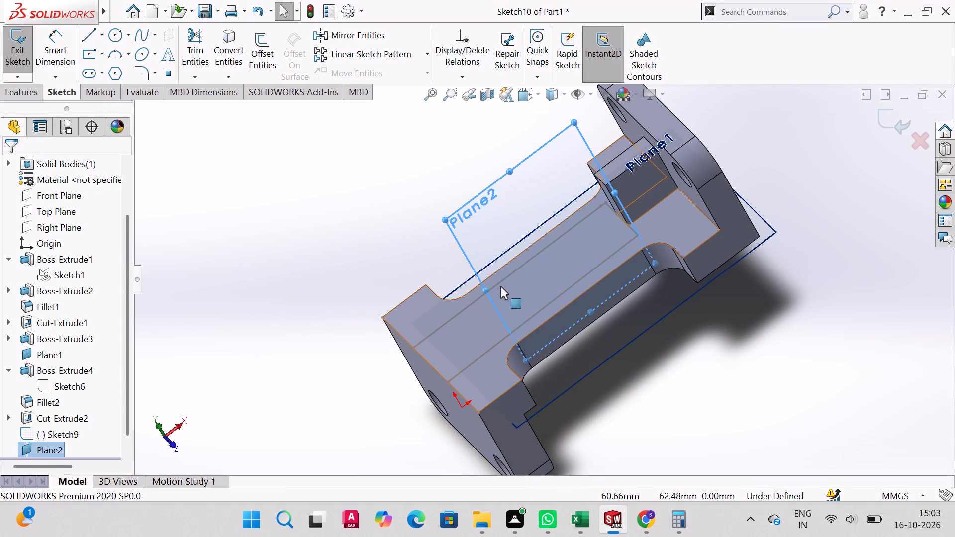
{"action": "left_click_drag", "start_coordinate": [484, 288], "coordinate": [383, 345]}
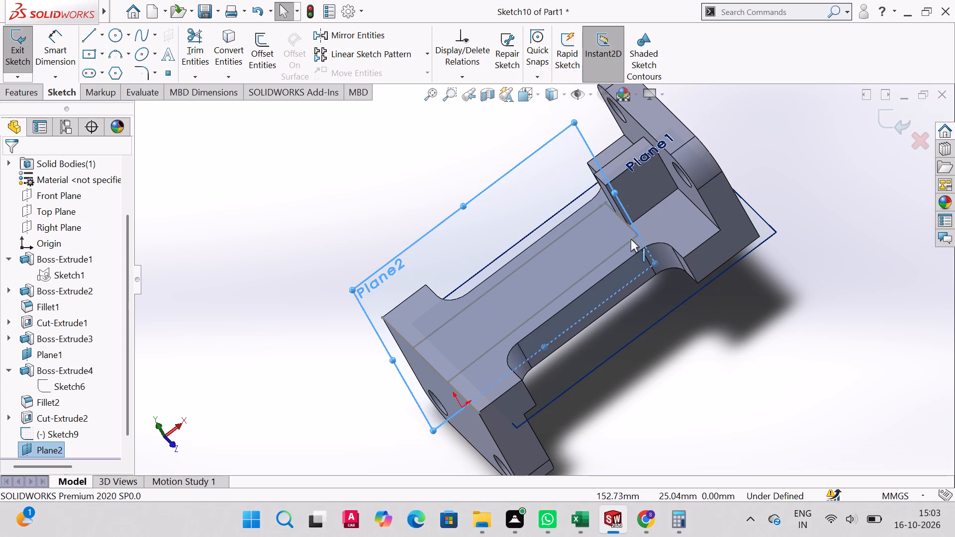
{"action": "left_click_drag", "start_coordinate": [616, 193], "coordinate": [727, 107]}
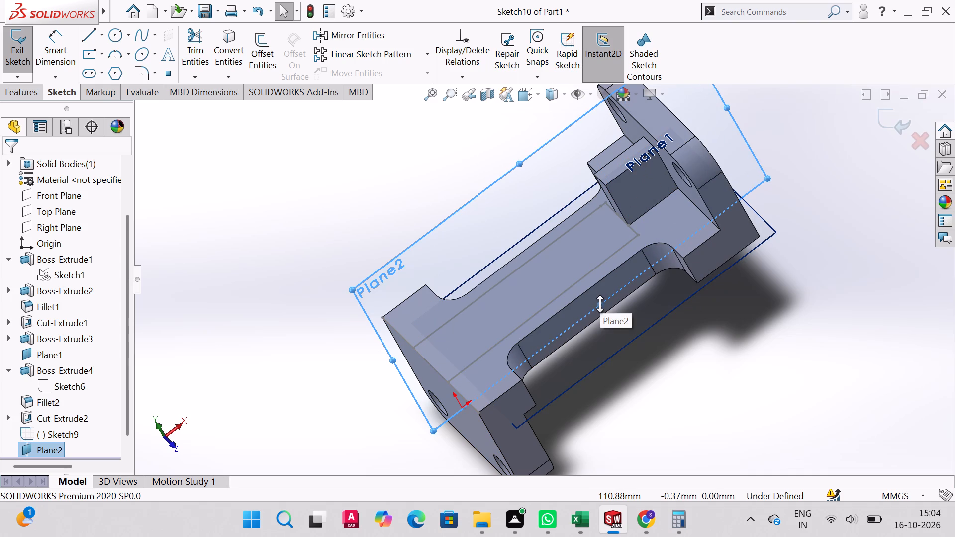
{"action": "left_click_drag", "start_coordinate": [600, 304], "coordinate": [636, 395]}
{"action": "middle_click_drag", "start_coordinate": [668, 419], "coordinate": [656, 364]}
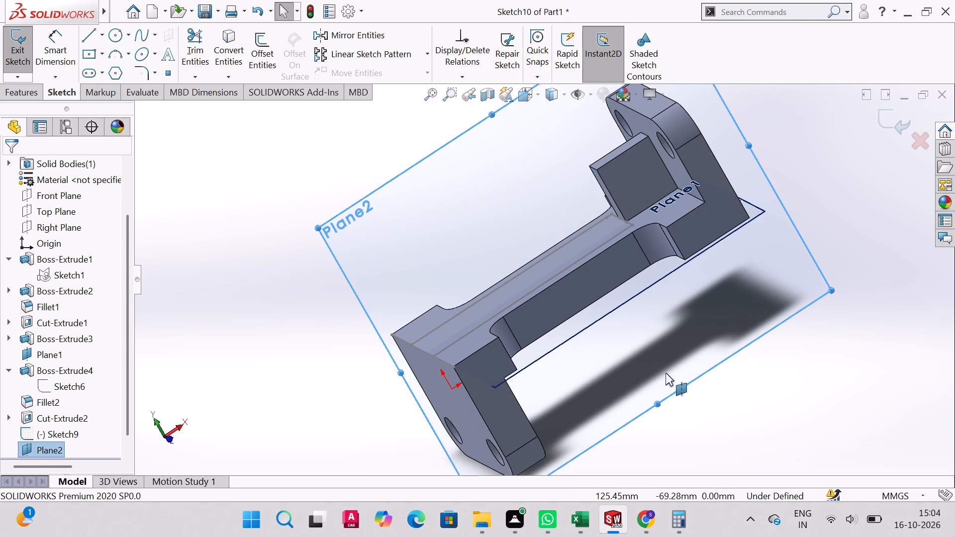
Sketch a slanted line about 90 mm long rising from the end-plate end of the top-face profile's lengthwise line.
{"action": "left_click", "coordinate": [95, 37]}
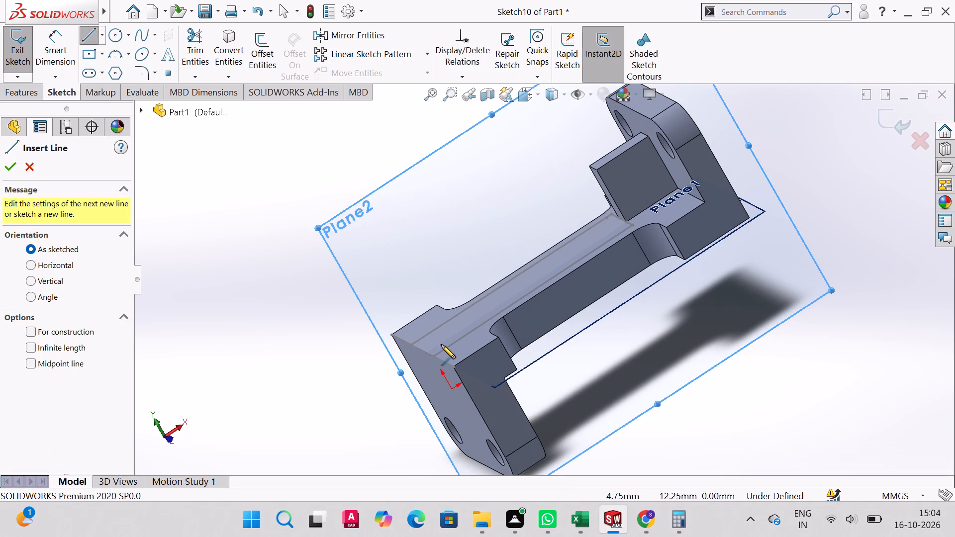
{"action": "left_click", "coordinate": [433, 358]}
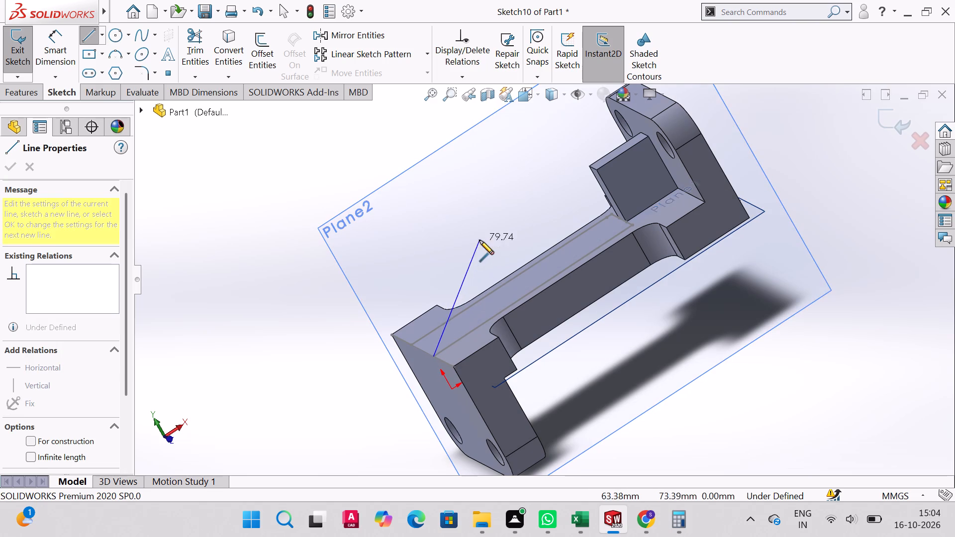
{"action": "left_click", "coordinate": [480, 223]}
{"action": "right_click", "coordinate": [481, 223]}
{"action": "left_click", "coordinate": [519, 237]}
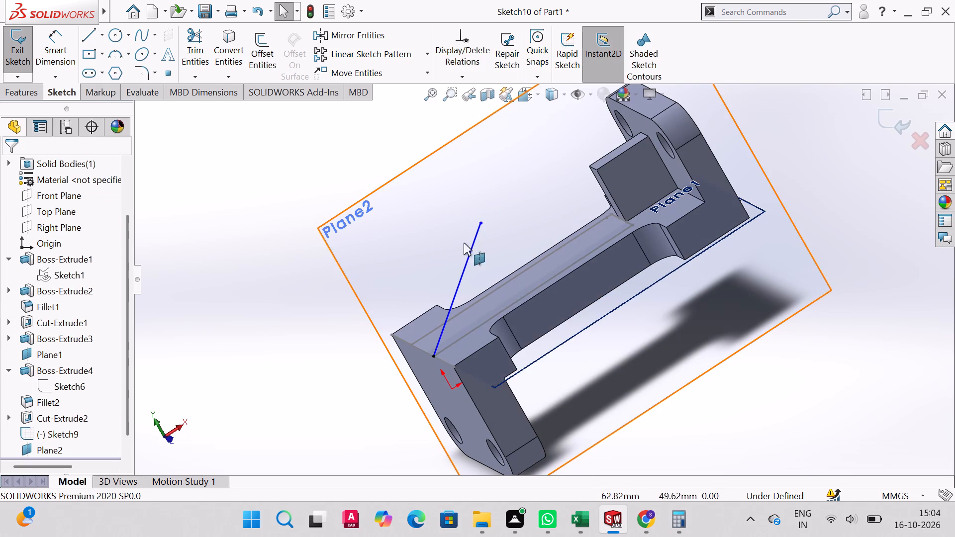
Dimension the angle between the slanted line and the top-face profile's lengthwise line as 45°.
{"action": "left_click", "coordinate": [52, 40]}
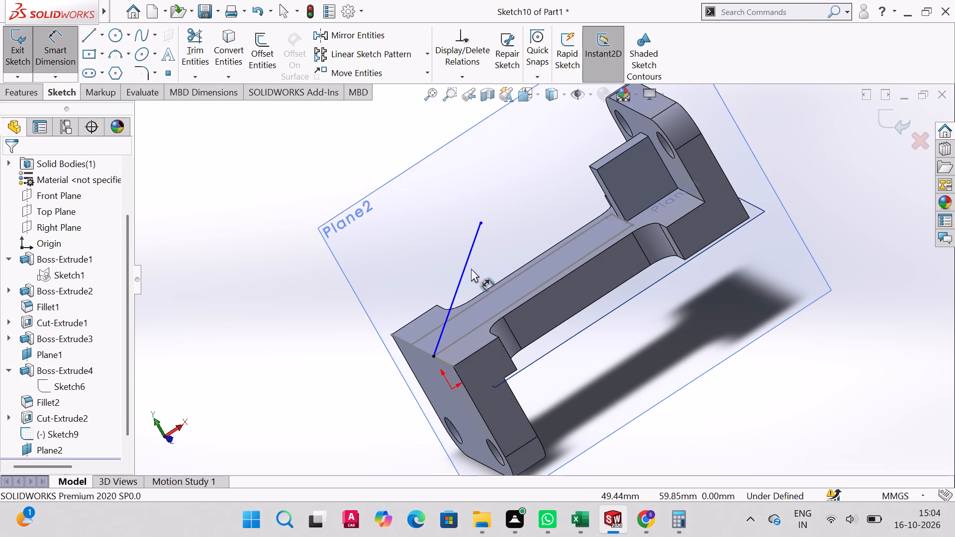
{"action": "left_click", "coordinate": [465, 266]}
{"action": "left_click", "coordinate": [517, 302]}
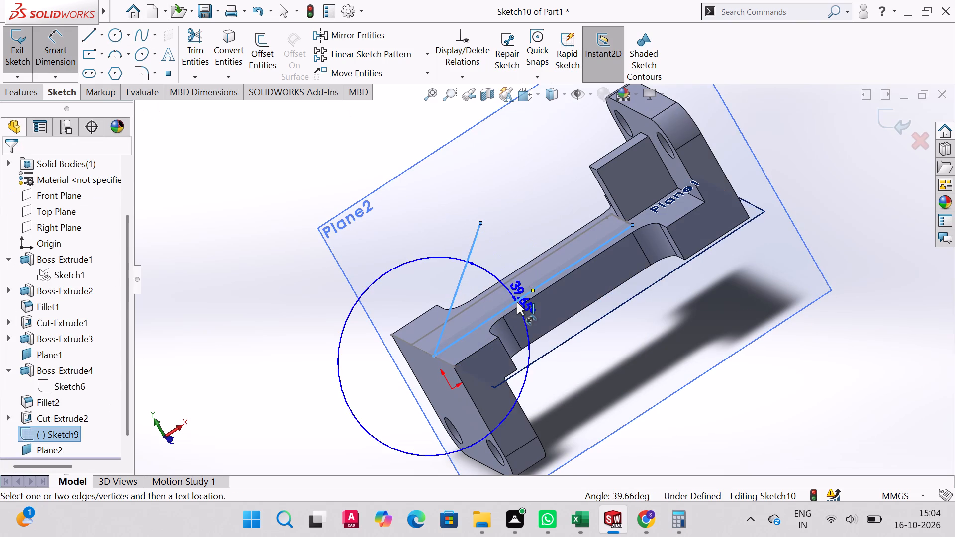
{"action": "left_click", "coordinate": [480, 315]}
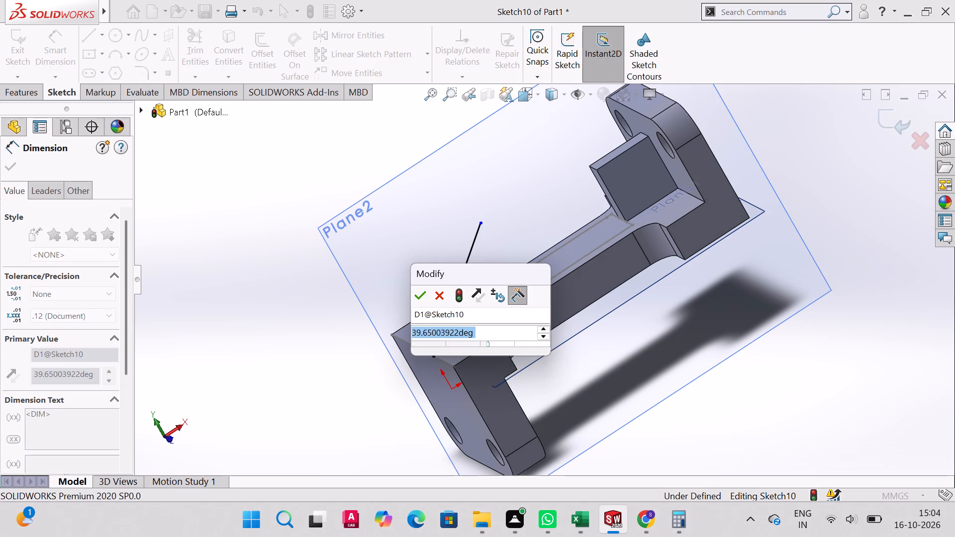
{"action": "type", "text": "45"}
{"action": "key", "text": "Return"}
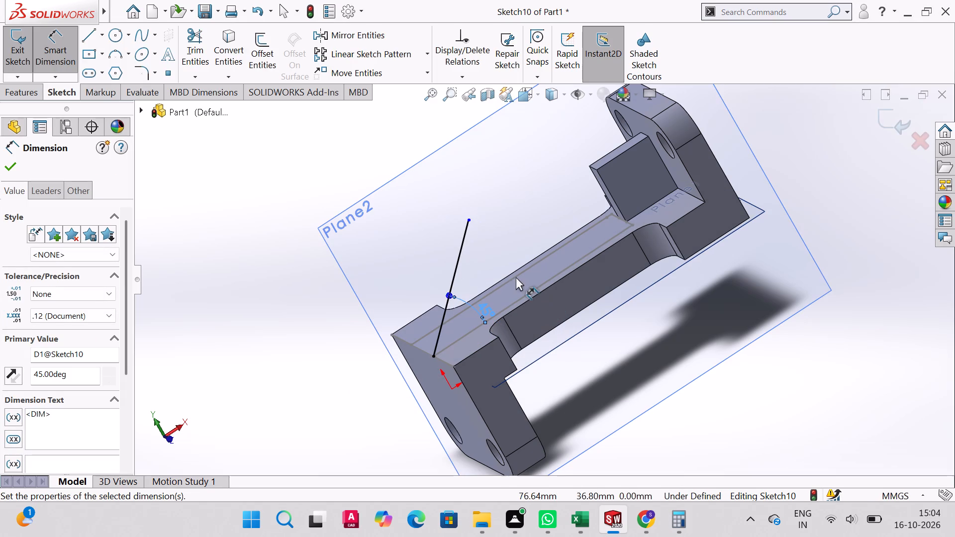
Dimension the slanted line's length as 85 mm.
{"action": "left_click", "coordinate": [459, 266]}
{"action": "left_click", "coordinate": [479, 278]}
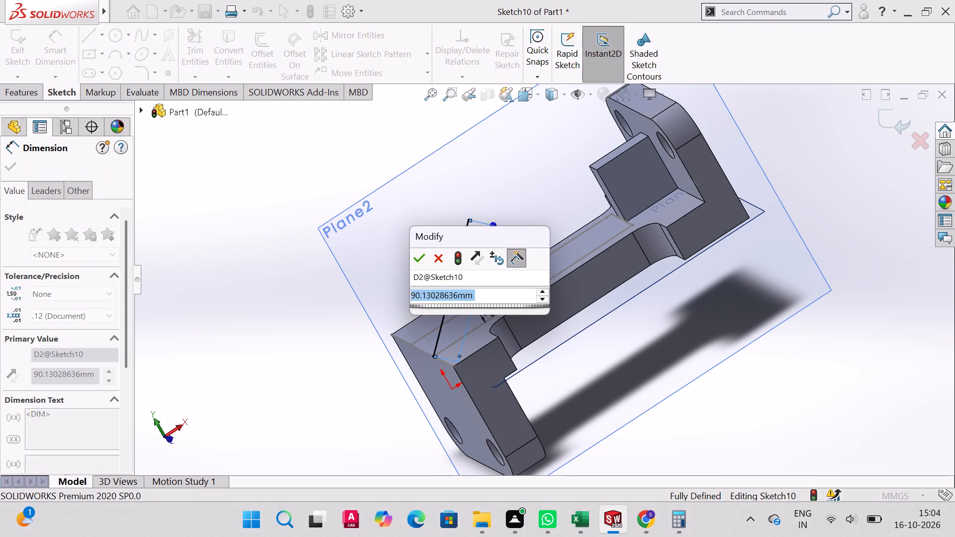
{"action": "type", "text": "85"}
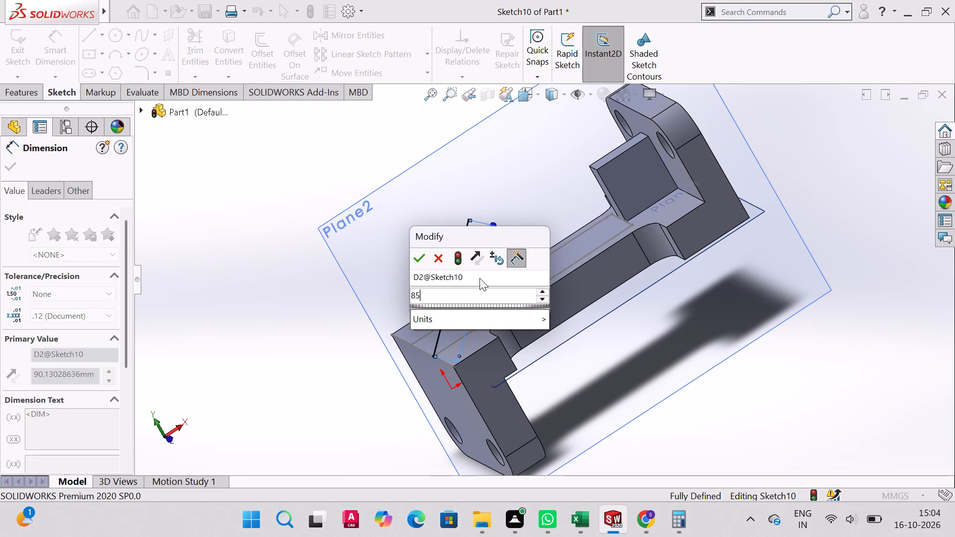
{"action": "key", "text": "Return"}
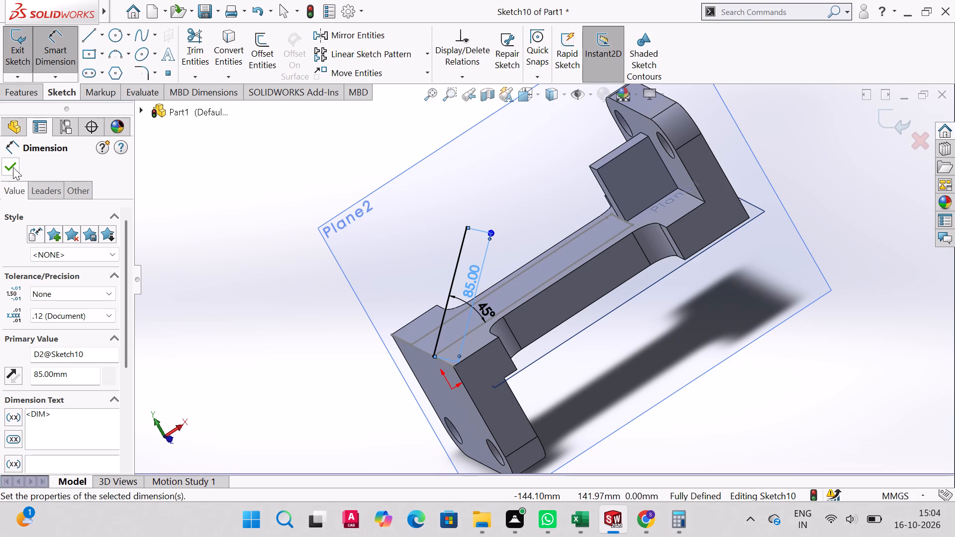
{"action": "left_click", "coordinate": [13, 165]}
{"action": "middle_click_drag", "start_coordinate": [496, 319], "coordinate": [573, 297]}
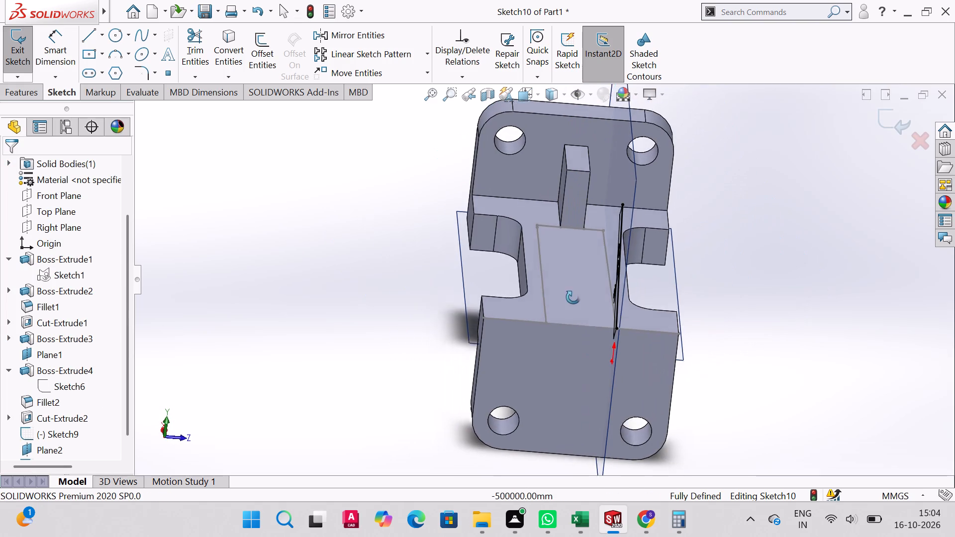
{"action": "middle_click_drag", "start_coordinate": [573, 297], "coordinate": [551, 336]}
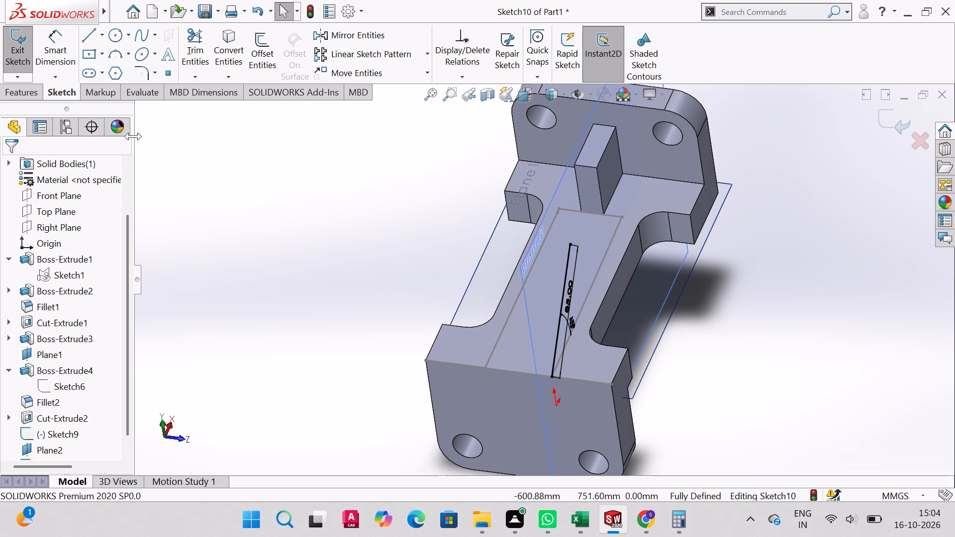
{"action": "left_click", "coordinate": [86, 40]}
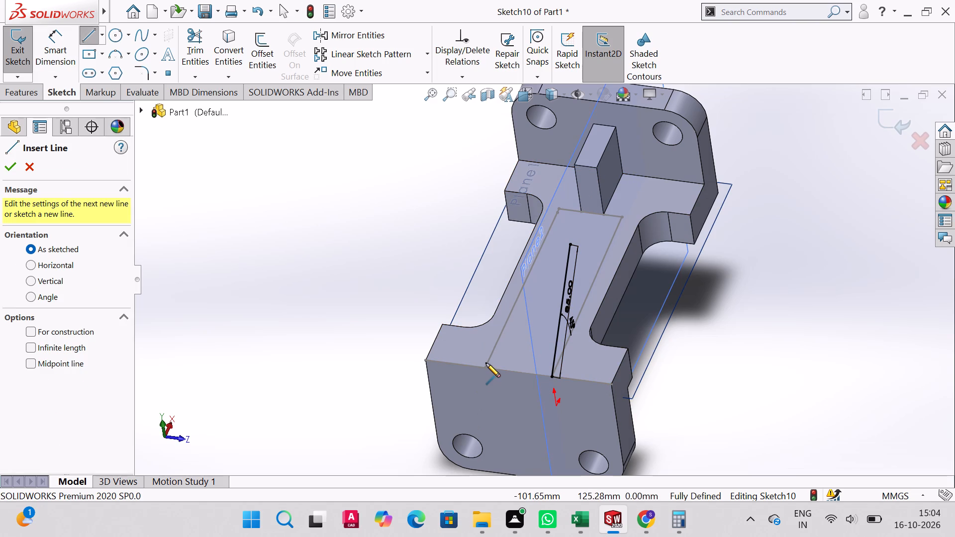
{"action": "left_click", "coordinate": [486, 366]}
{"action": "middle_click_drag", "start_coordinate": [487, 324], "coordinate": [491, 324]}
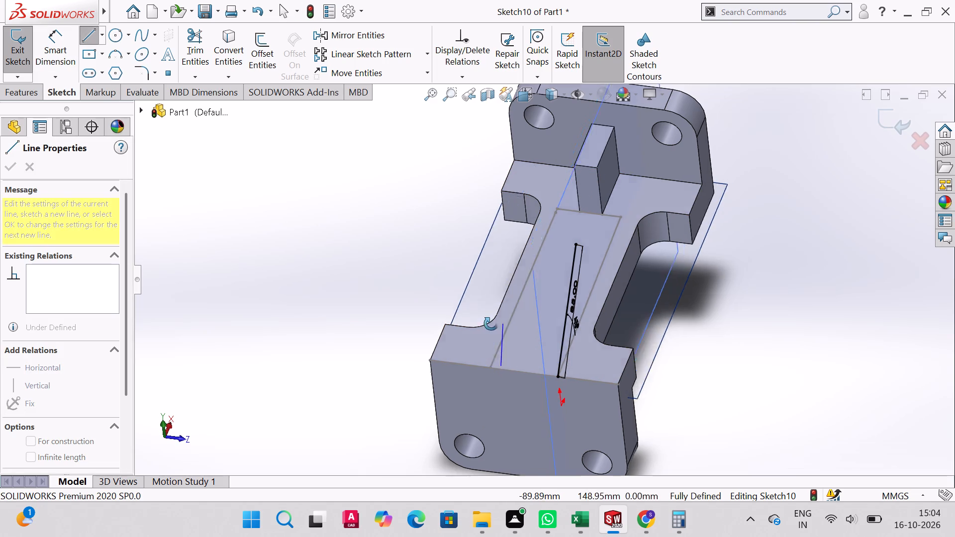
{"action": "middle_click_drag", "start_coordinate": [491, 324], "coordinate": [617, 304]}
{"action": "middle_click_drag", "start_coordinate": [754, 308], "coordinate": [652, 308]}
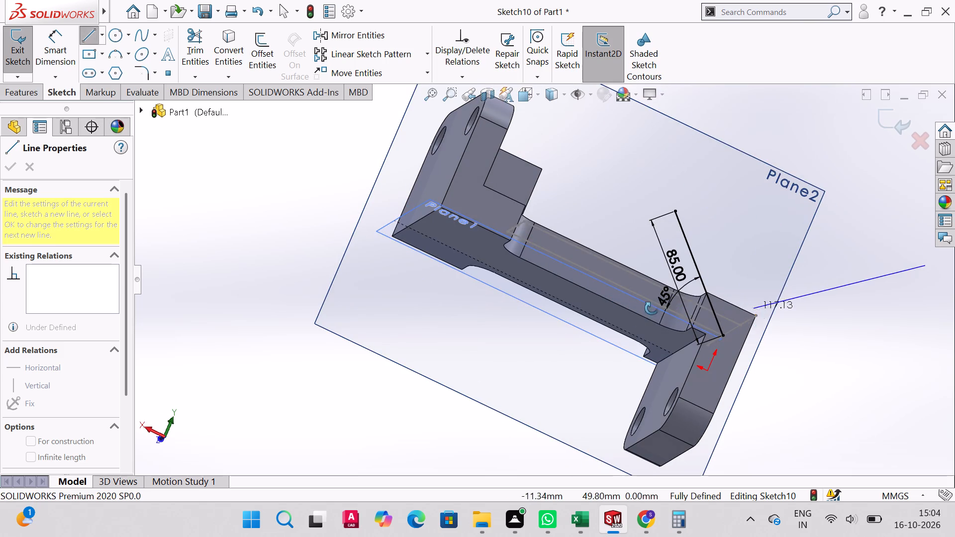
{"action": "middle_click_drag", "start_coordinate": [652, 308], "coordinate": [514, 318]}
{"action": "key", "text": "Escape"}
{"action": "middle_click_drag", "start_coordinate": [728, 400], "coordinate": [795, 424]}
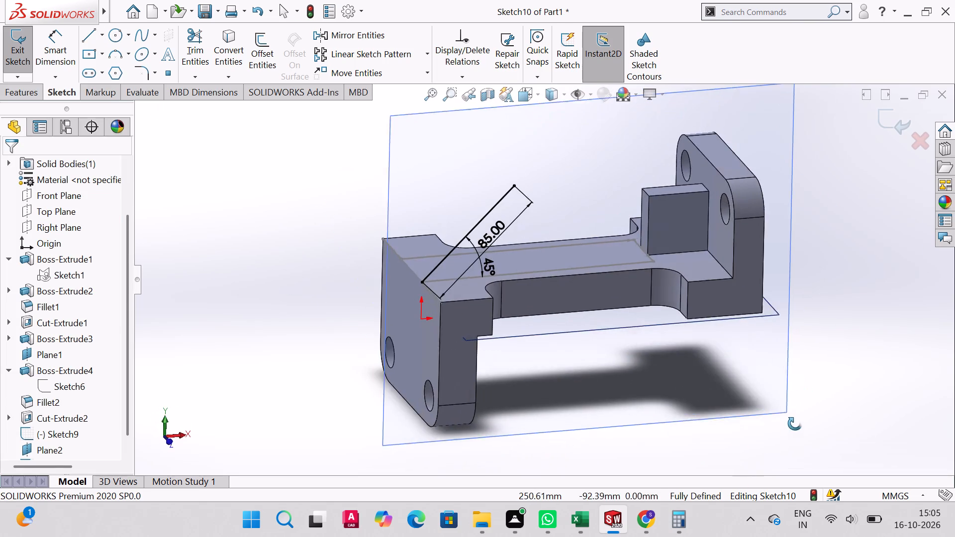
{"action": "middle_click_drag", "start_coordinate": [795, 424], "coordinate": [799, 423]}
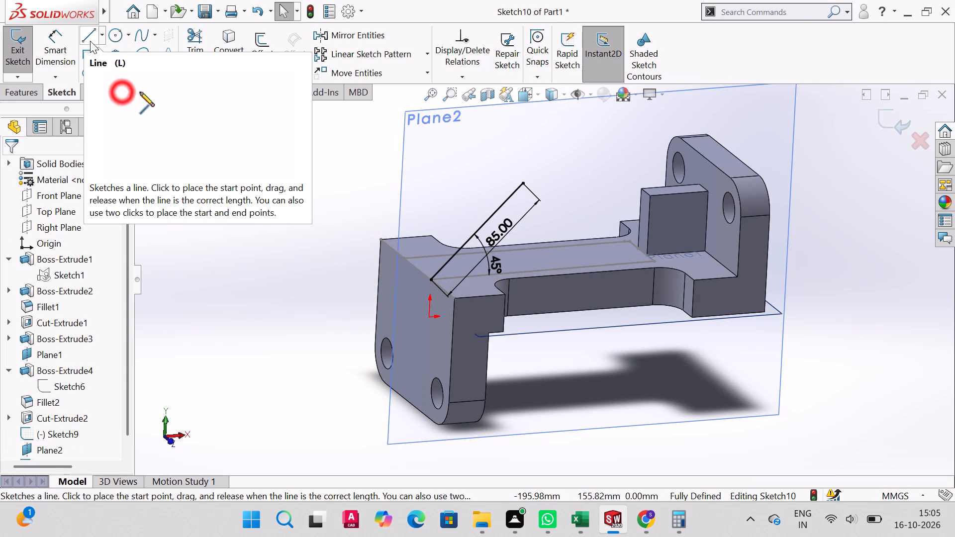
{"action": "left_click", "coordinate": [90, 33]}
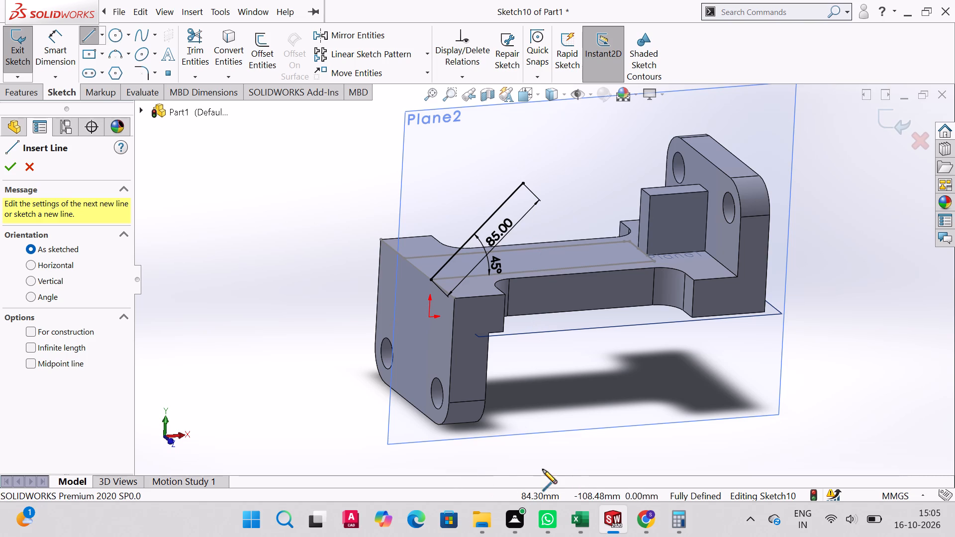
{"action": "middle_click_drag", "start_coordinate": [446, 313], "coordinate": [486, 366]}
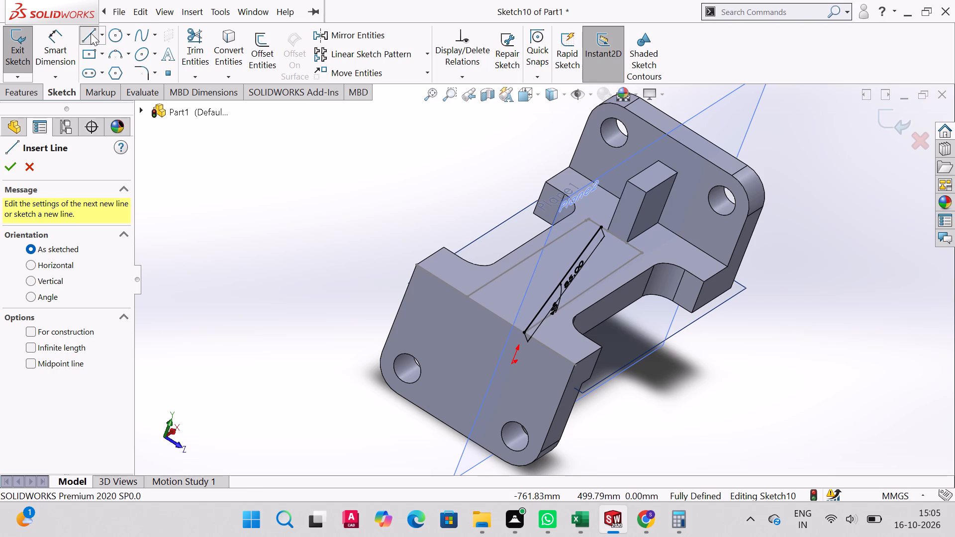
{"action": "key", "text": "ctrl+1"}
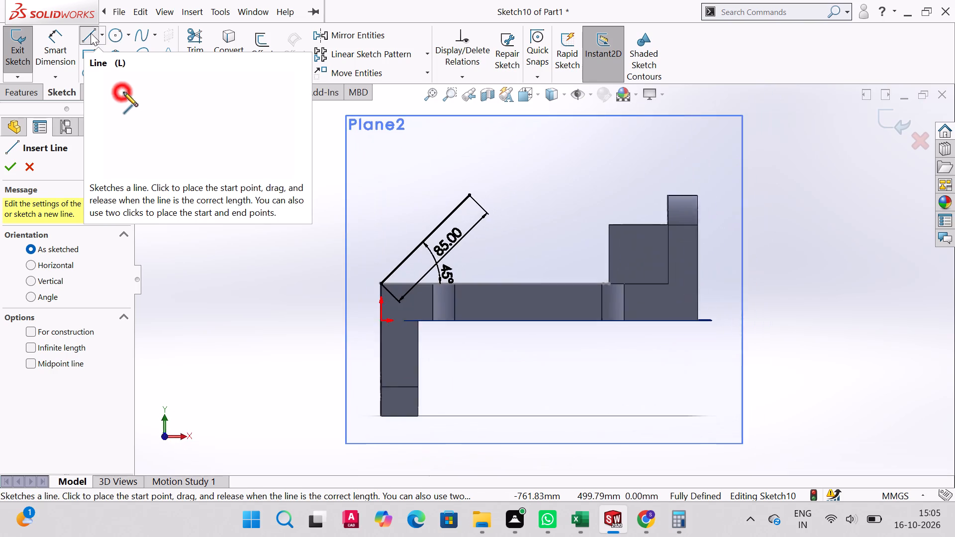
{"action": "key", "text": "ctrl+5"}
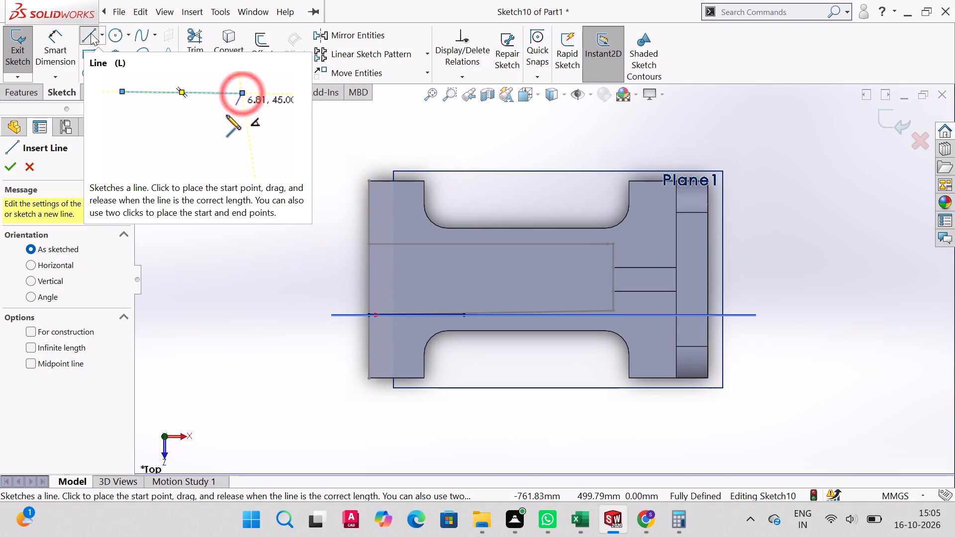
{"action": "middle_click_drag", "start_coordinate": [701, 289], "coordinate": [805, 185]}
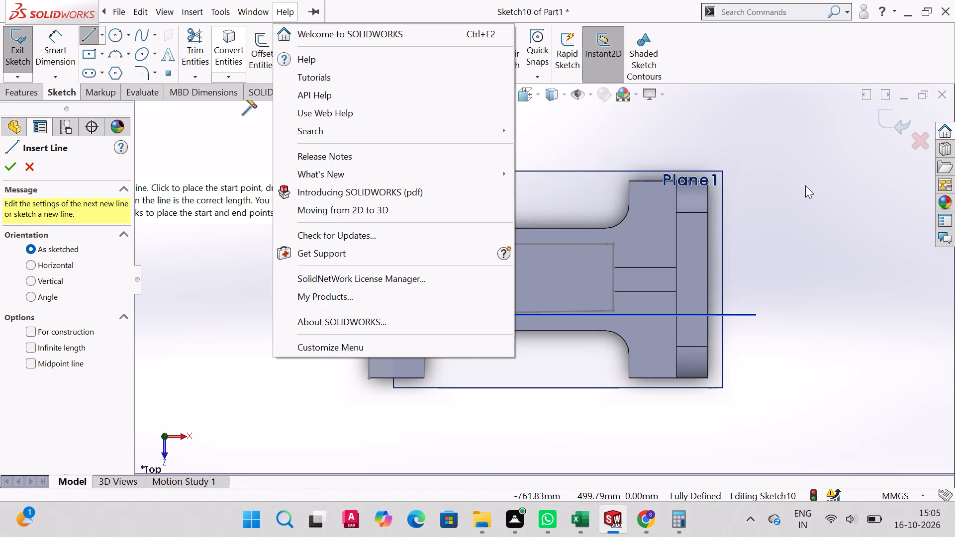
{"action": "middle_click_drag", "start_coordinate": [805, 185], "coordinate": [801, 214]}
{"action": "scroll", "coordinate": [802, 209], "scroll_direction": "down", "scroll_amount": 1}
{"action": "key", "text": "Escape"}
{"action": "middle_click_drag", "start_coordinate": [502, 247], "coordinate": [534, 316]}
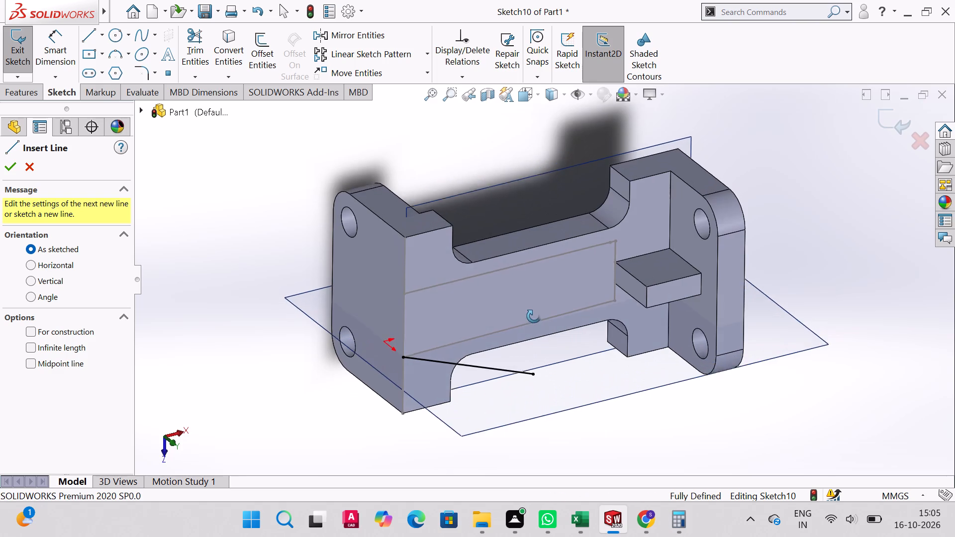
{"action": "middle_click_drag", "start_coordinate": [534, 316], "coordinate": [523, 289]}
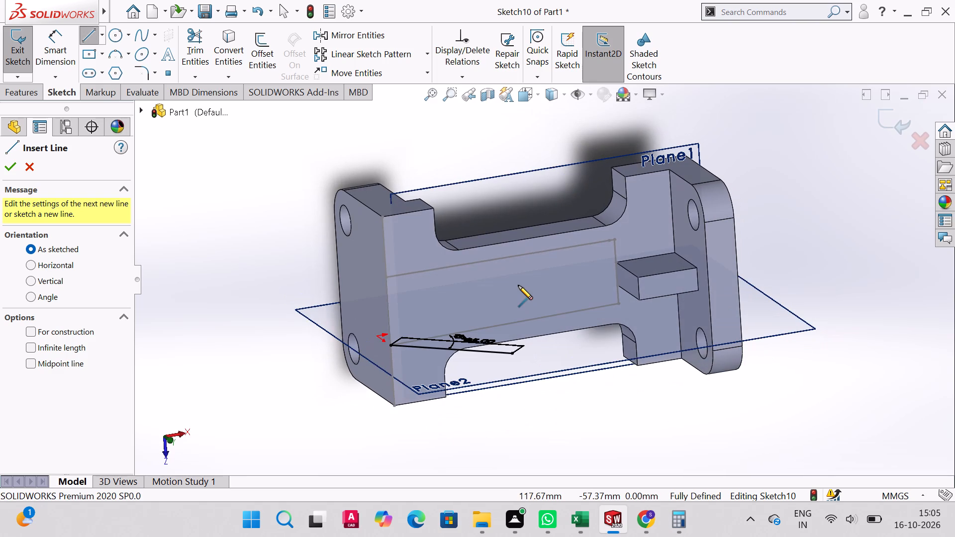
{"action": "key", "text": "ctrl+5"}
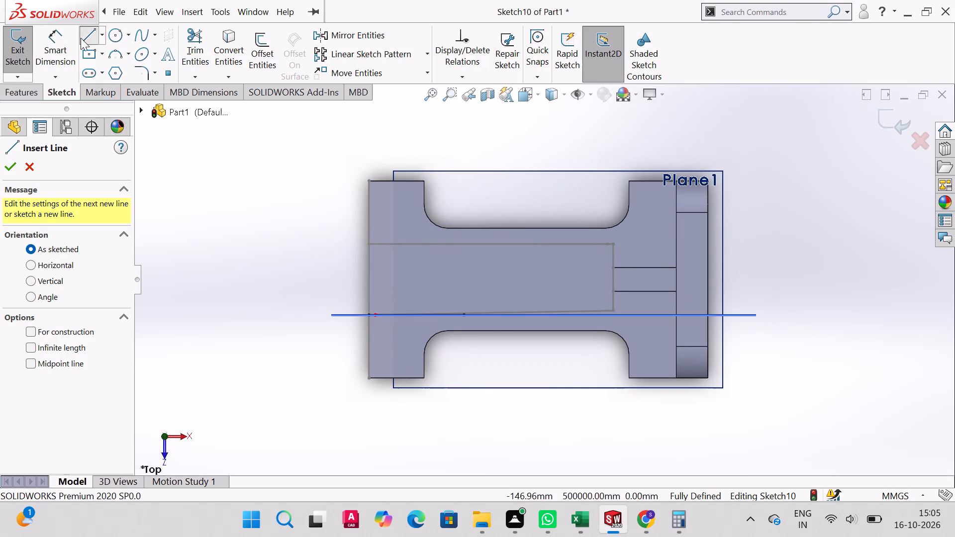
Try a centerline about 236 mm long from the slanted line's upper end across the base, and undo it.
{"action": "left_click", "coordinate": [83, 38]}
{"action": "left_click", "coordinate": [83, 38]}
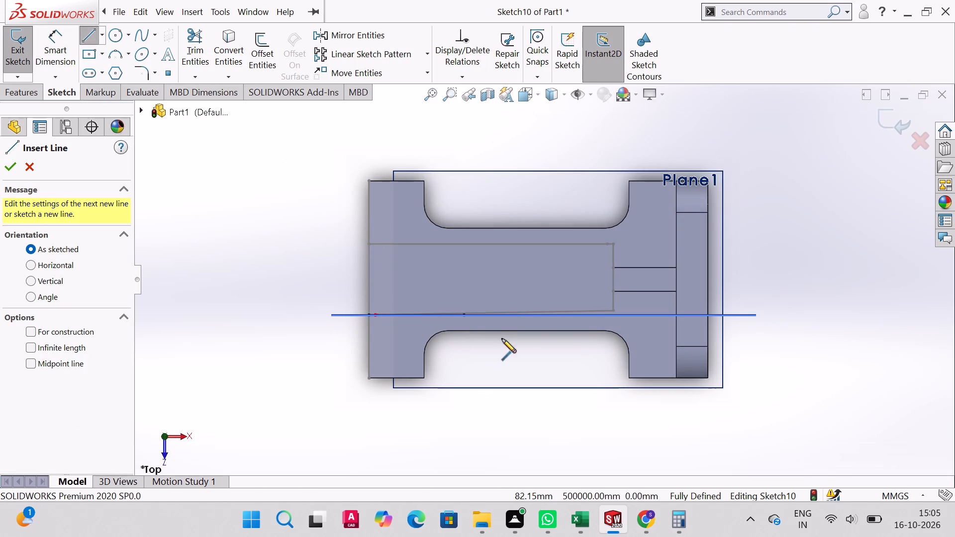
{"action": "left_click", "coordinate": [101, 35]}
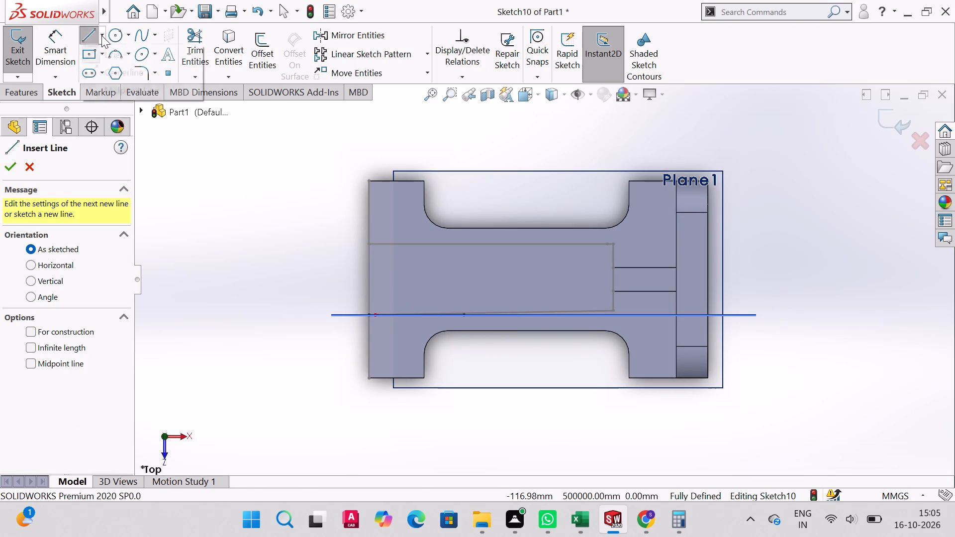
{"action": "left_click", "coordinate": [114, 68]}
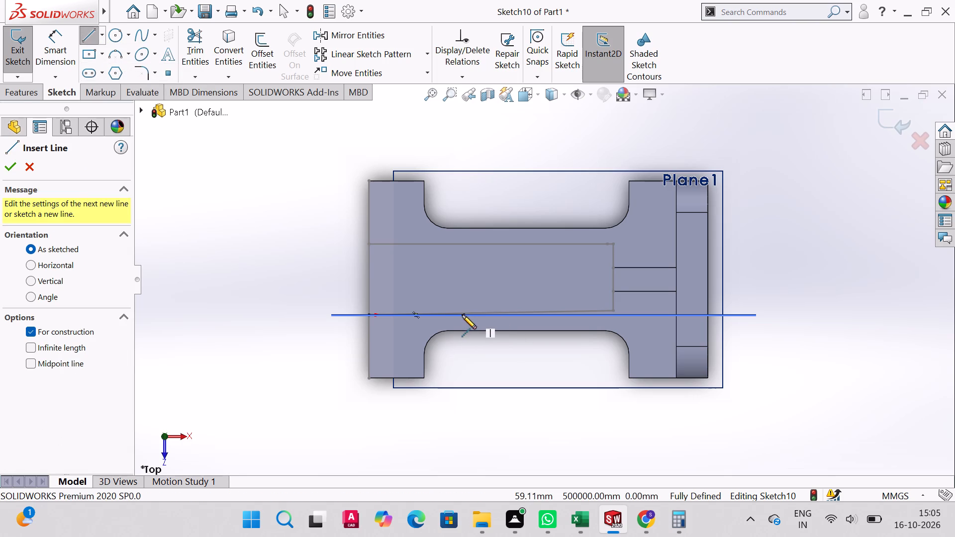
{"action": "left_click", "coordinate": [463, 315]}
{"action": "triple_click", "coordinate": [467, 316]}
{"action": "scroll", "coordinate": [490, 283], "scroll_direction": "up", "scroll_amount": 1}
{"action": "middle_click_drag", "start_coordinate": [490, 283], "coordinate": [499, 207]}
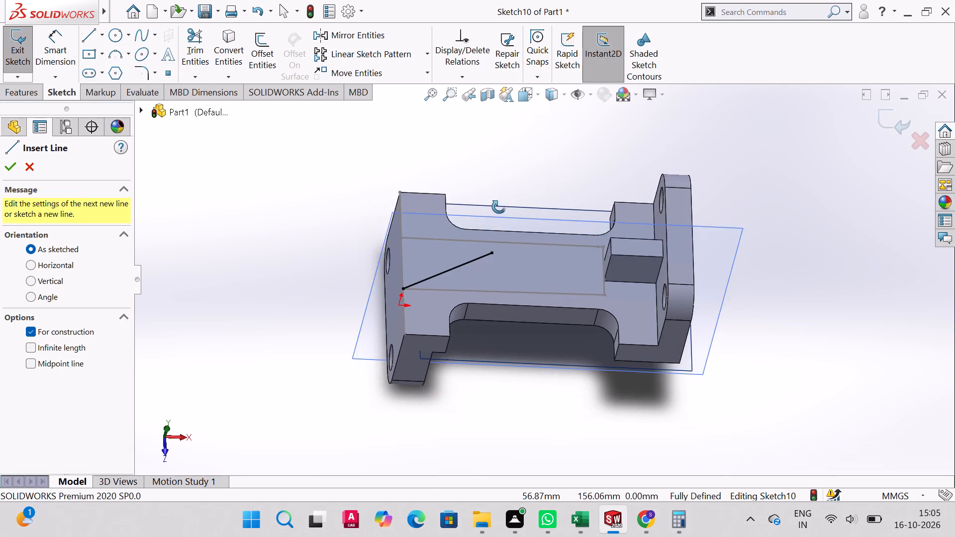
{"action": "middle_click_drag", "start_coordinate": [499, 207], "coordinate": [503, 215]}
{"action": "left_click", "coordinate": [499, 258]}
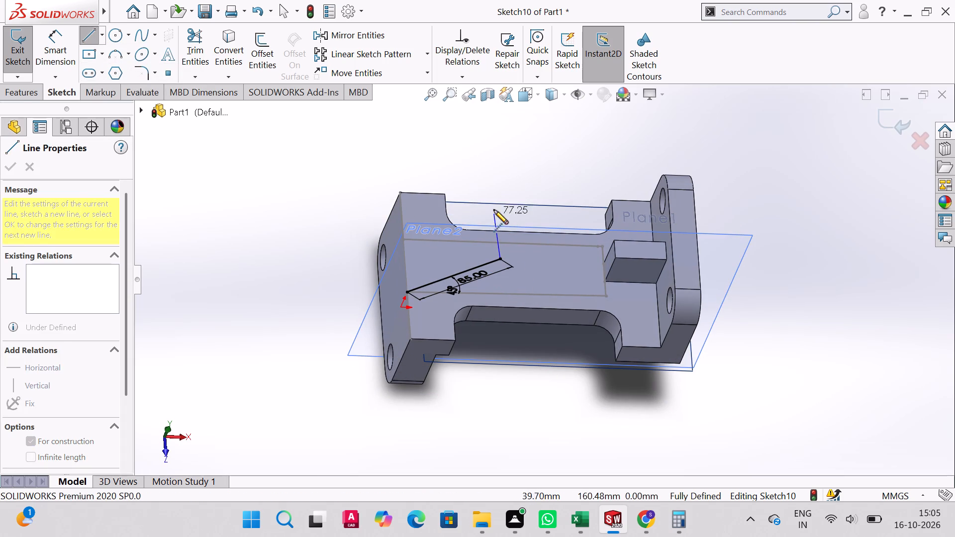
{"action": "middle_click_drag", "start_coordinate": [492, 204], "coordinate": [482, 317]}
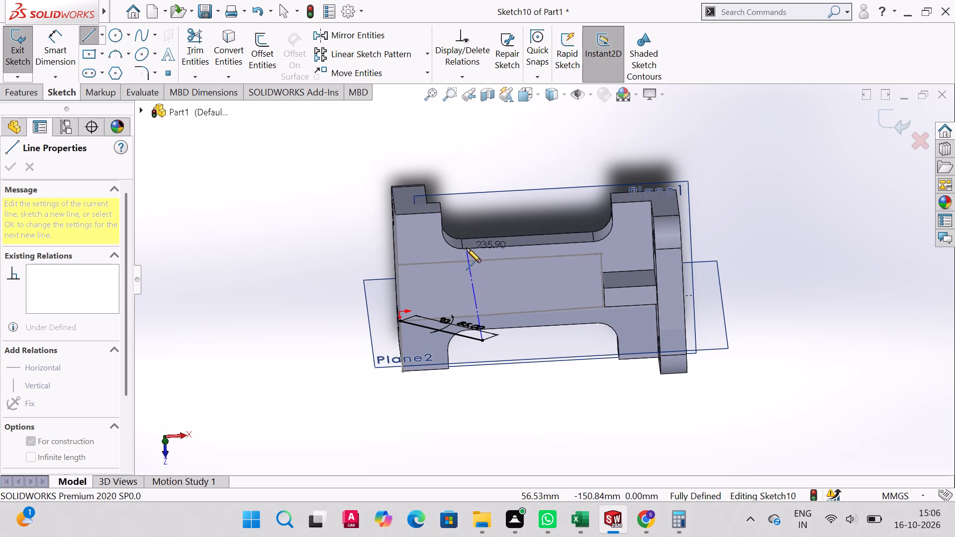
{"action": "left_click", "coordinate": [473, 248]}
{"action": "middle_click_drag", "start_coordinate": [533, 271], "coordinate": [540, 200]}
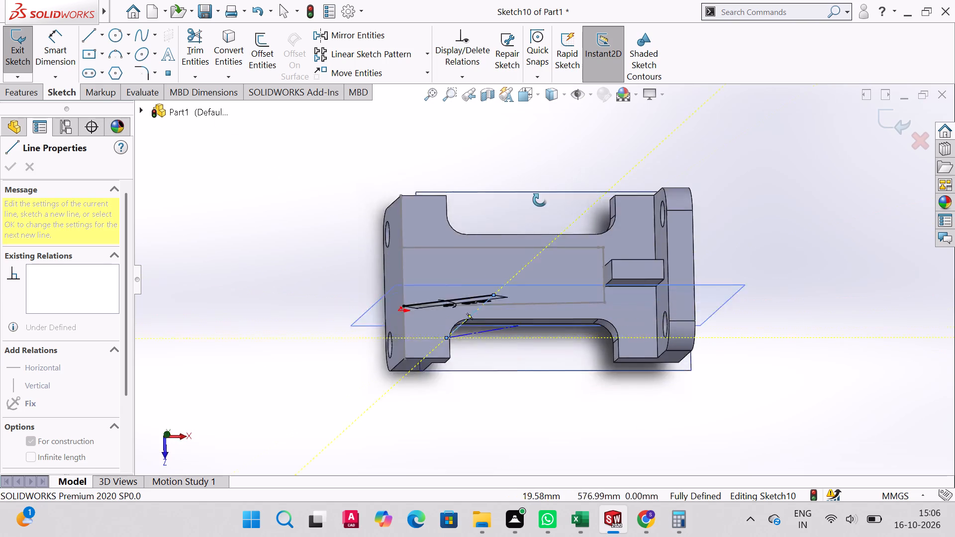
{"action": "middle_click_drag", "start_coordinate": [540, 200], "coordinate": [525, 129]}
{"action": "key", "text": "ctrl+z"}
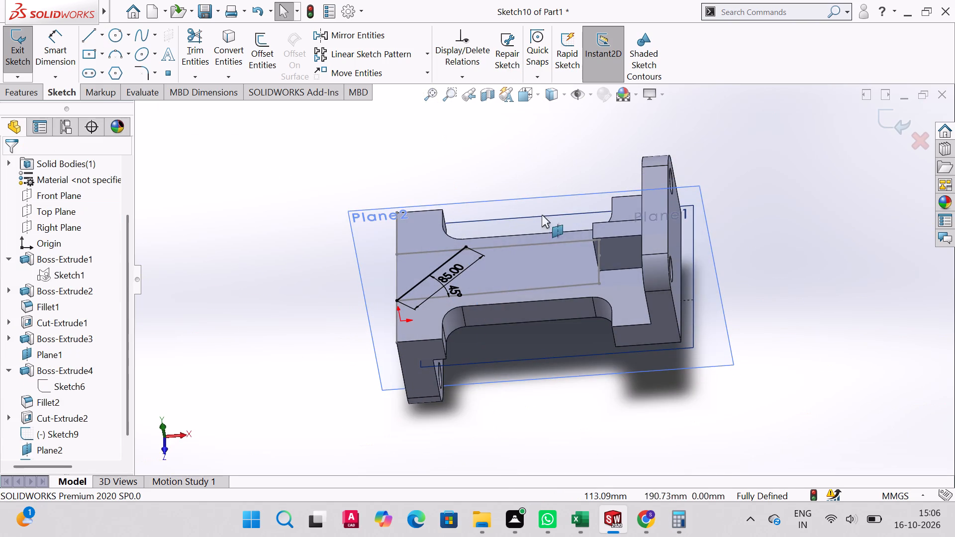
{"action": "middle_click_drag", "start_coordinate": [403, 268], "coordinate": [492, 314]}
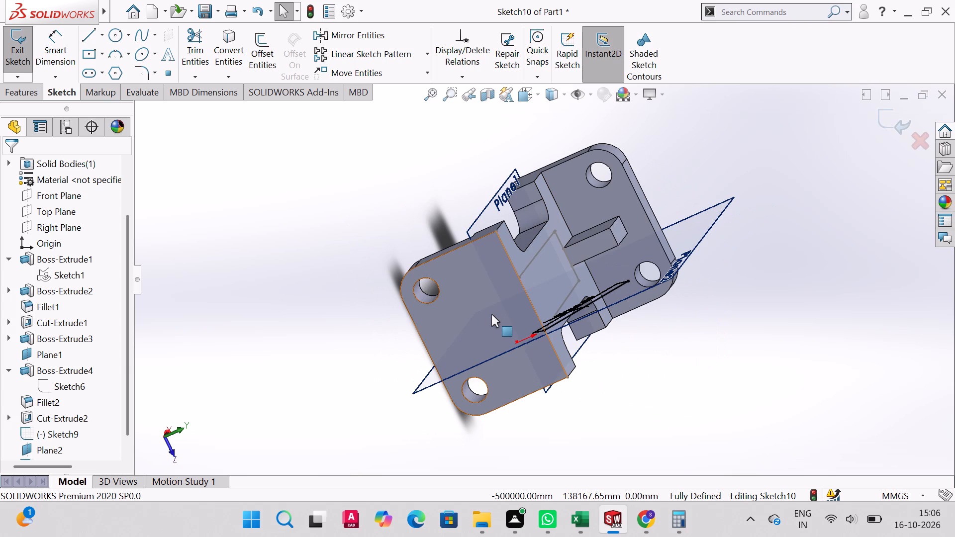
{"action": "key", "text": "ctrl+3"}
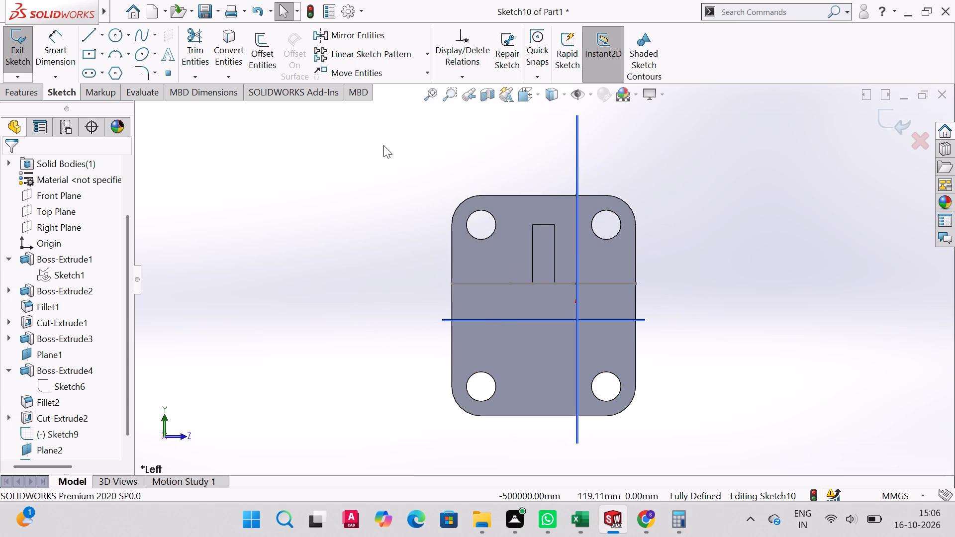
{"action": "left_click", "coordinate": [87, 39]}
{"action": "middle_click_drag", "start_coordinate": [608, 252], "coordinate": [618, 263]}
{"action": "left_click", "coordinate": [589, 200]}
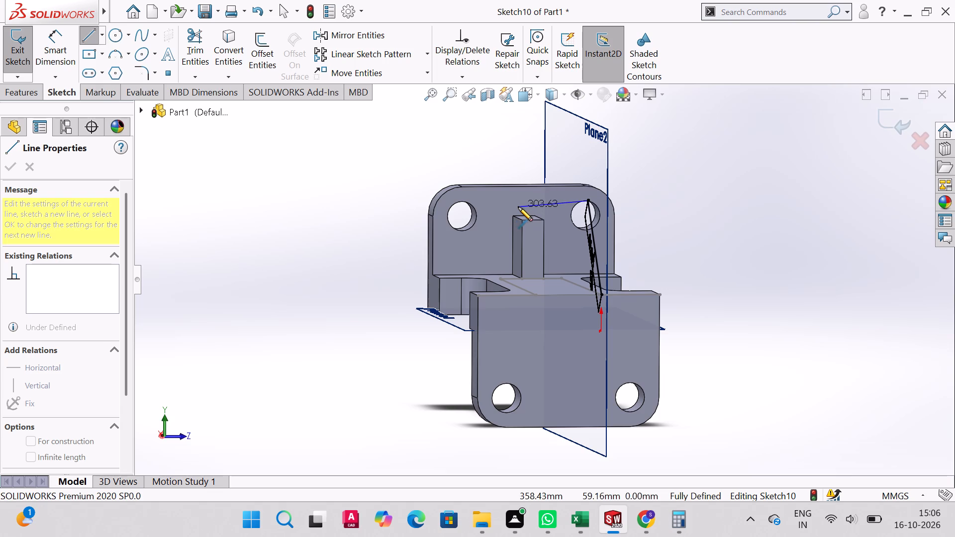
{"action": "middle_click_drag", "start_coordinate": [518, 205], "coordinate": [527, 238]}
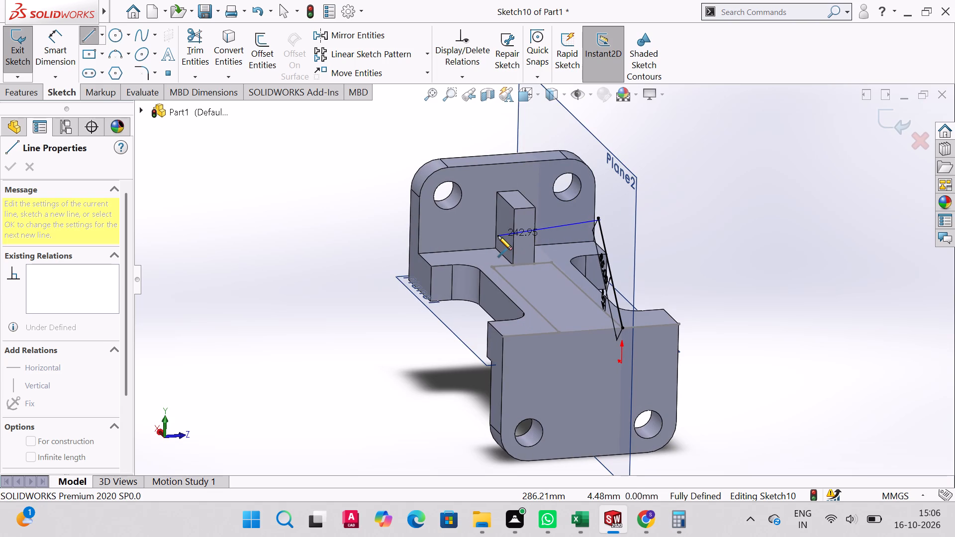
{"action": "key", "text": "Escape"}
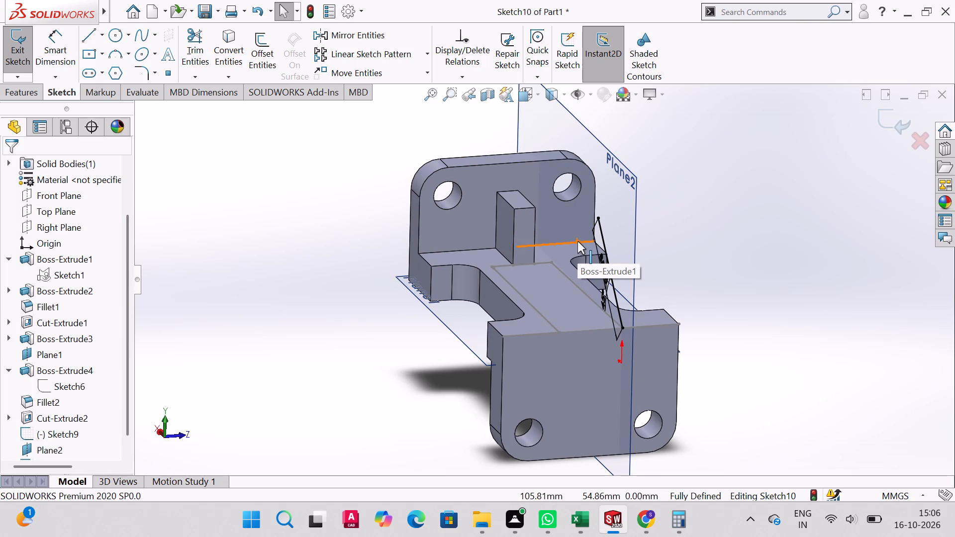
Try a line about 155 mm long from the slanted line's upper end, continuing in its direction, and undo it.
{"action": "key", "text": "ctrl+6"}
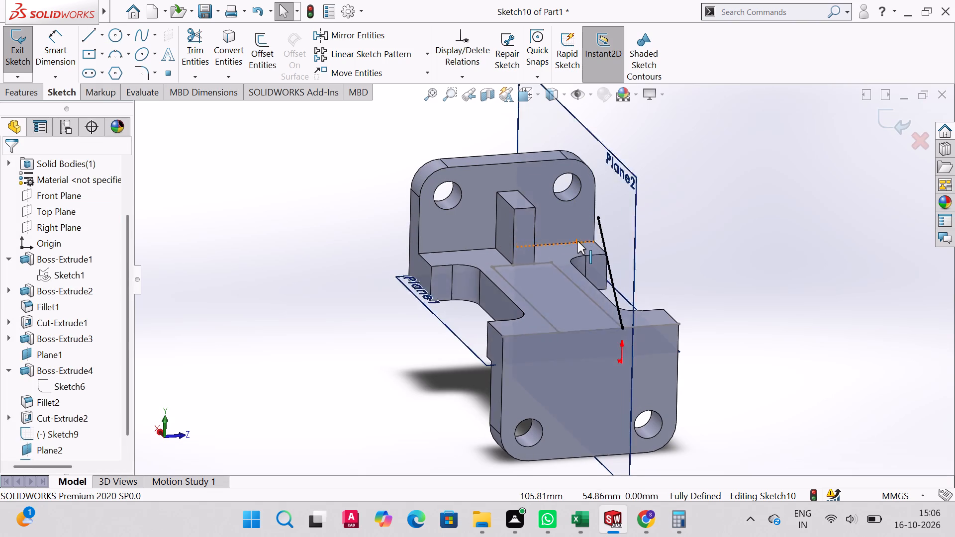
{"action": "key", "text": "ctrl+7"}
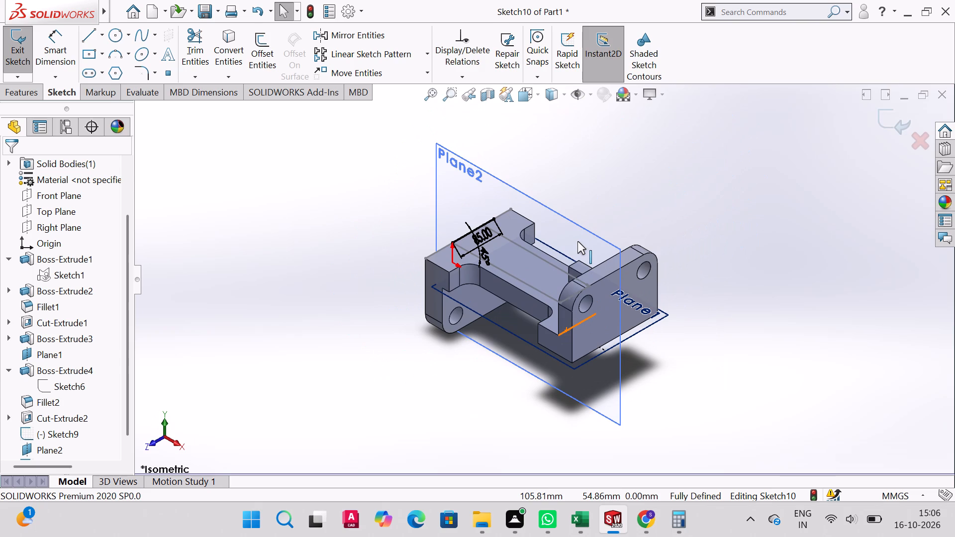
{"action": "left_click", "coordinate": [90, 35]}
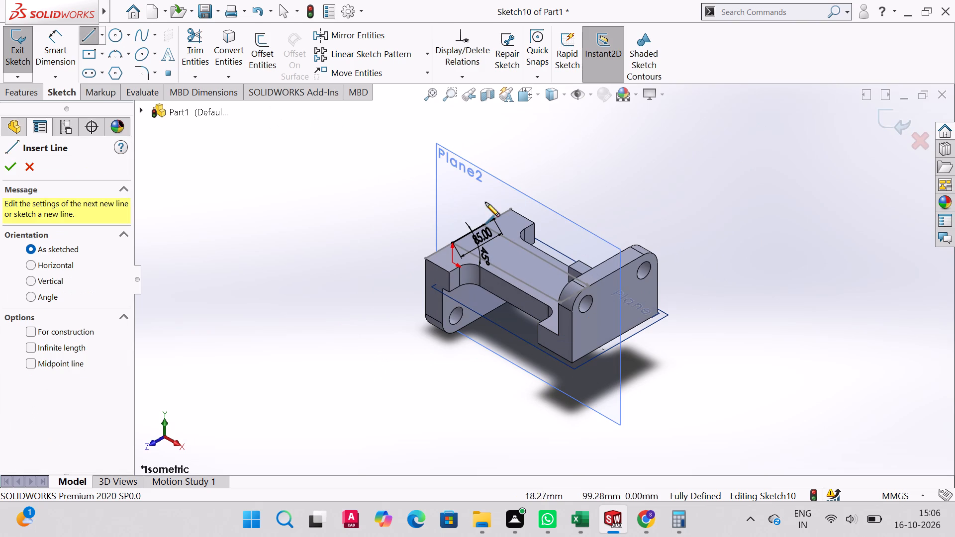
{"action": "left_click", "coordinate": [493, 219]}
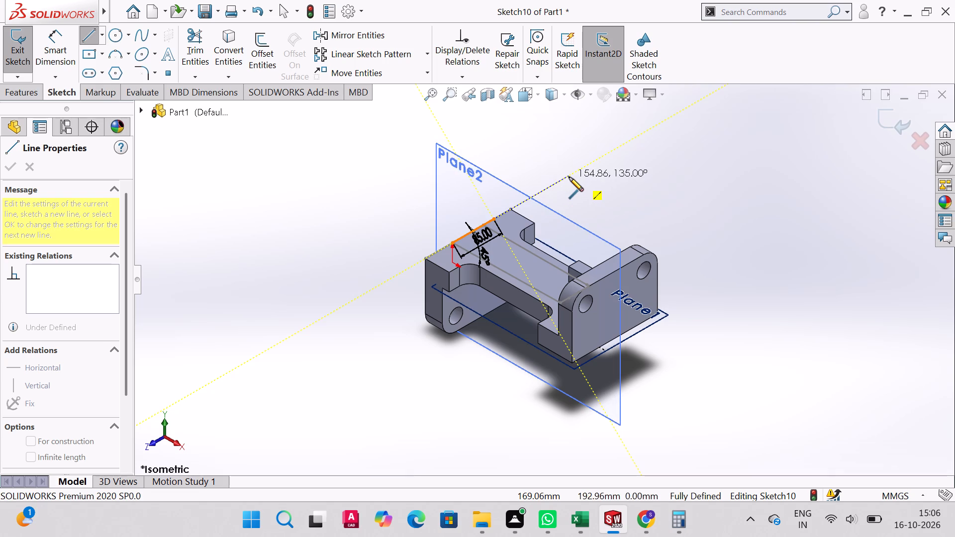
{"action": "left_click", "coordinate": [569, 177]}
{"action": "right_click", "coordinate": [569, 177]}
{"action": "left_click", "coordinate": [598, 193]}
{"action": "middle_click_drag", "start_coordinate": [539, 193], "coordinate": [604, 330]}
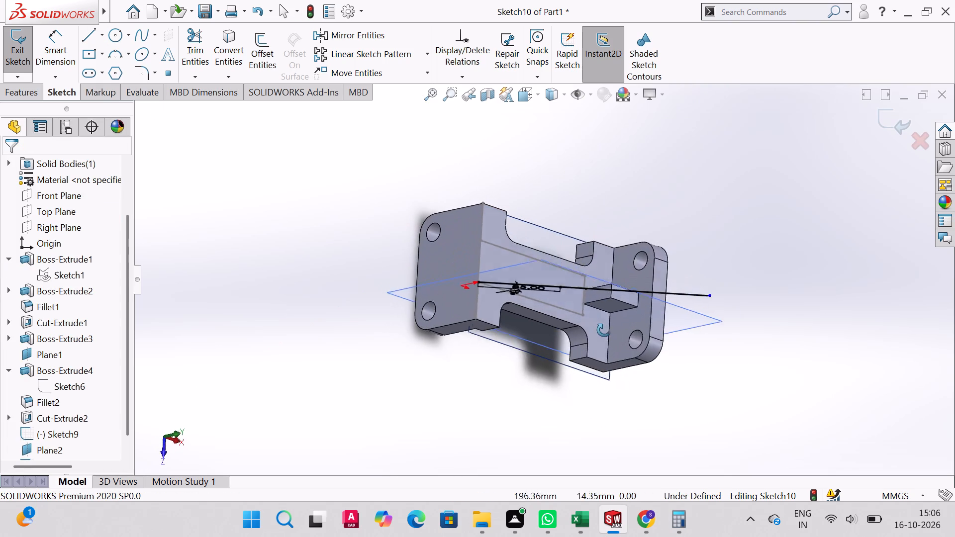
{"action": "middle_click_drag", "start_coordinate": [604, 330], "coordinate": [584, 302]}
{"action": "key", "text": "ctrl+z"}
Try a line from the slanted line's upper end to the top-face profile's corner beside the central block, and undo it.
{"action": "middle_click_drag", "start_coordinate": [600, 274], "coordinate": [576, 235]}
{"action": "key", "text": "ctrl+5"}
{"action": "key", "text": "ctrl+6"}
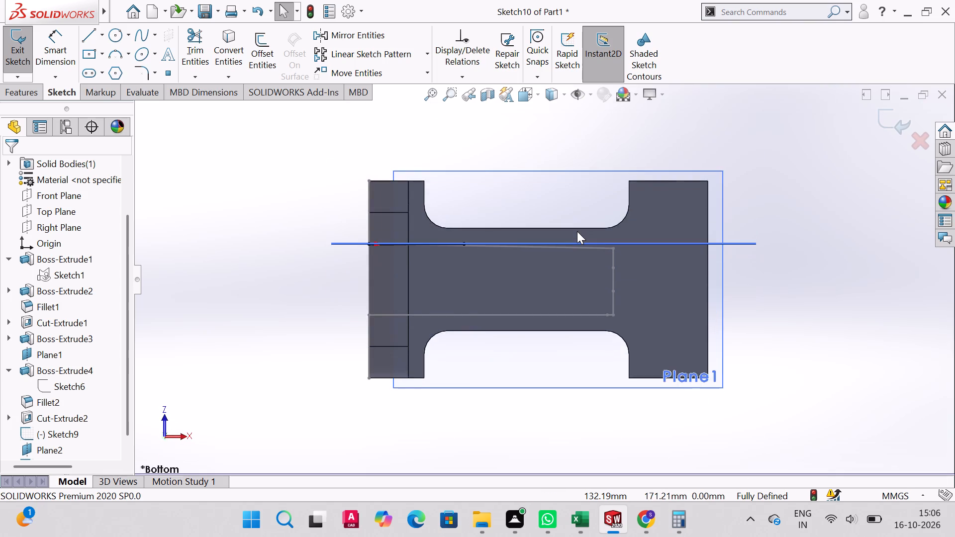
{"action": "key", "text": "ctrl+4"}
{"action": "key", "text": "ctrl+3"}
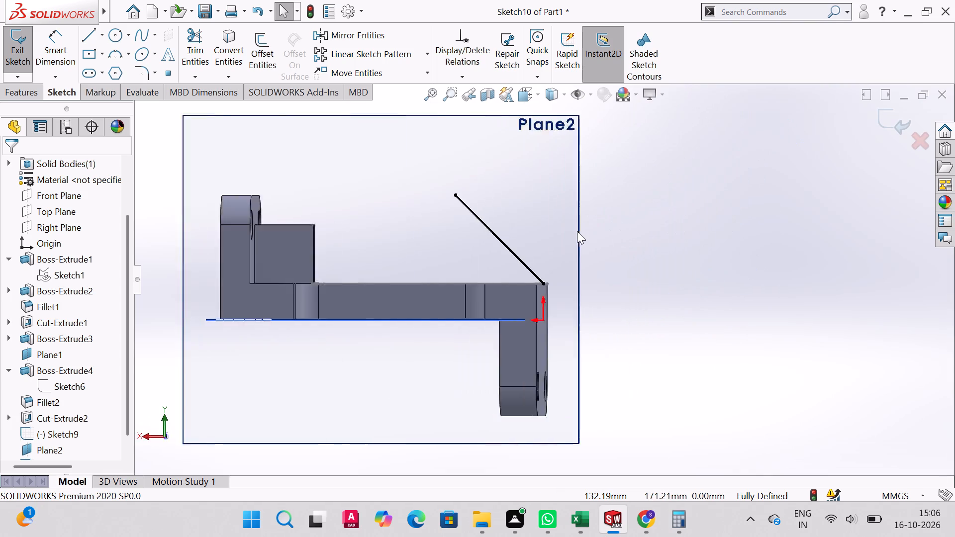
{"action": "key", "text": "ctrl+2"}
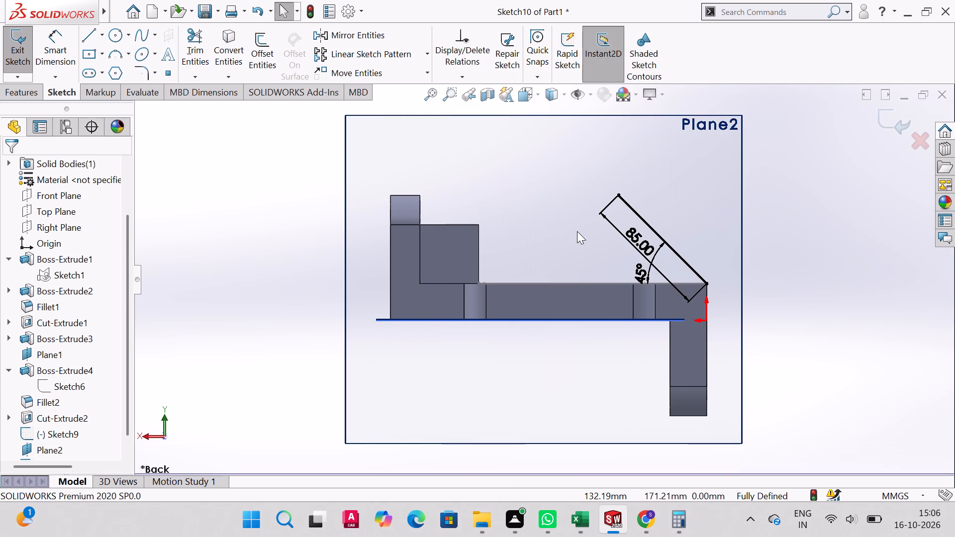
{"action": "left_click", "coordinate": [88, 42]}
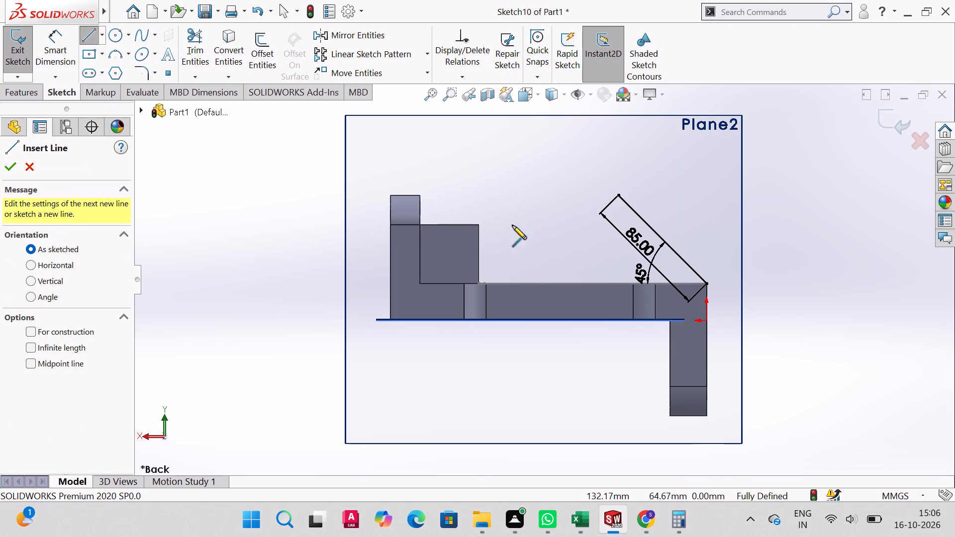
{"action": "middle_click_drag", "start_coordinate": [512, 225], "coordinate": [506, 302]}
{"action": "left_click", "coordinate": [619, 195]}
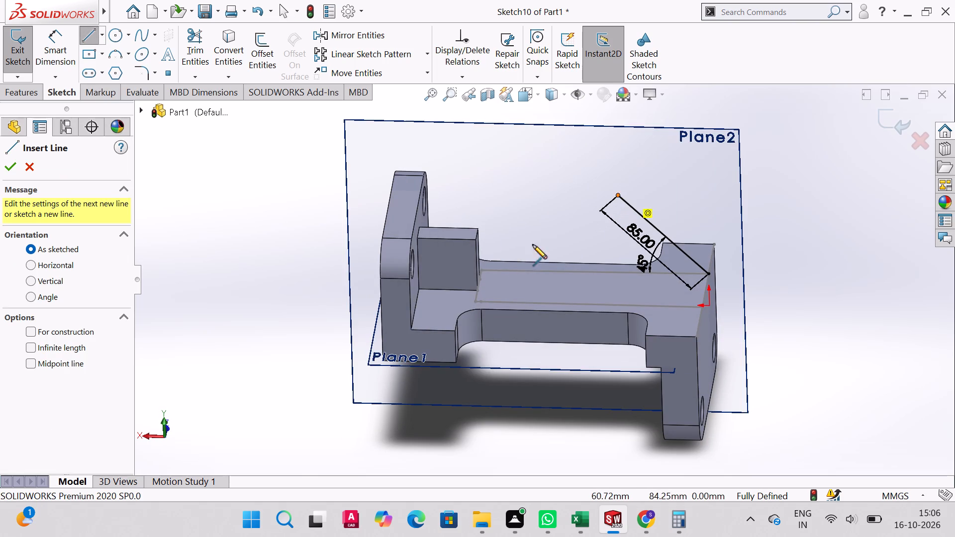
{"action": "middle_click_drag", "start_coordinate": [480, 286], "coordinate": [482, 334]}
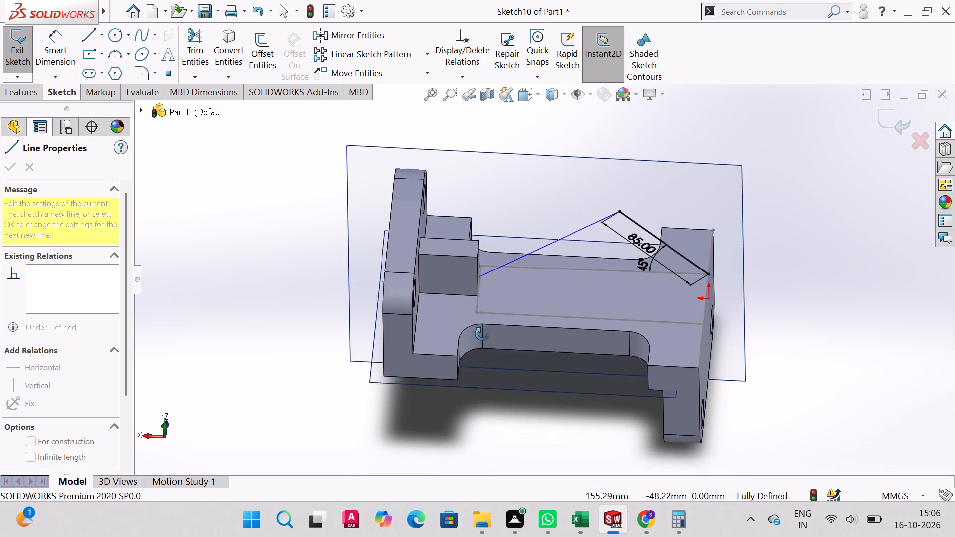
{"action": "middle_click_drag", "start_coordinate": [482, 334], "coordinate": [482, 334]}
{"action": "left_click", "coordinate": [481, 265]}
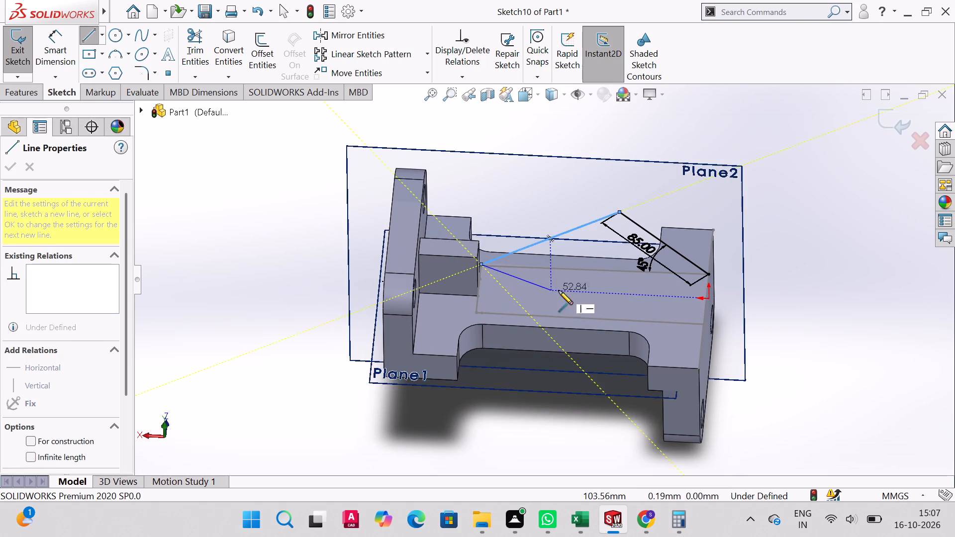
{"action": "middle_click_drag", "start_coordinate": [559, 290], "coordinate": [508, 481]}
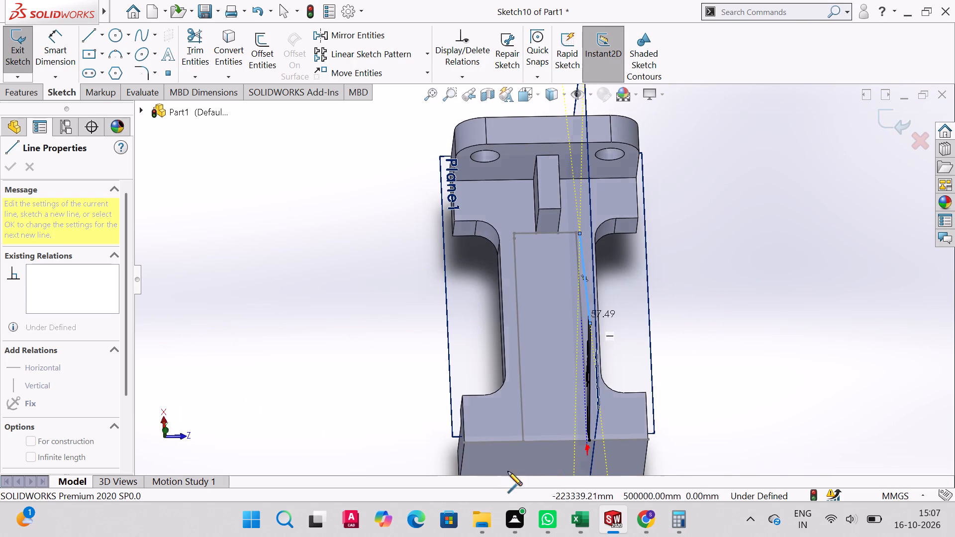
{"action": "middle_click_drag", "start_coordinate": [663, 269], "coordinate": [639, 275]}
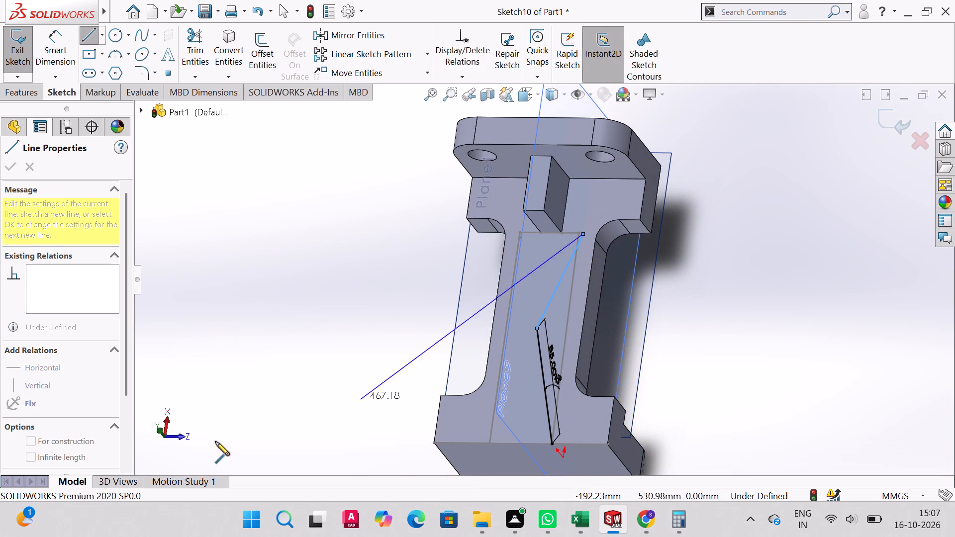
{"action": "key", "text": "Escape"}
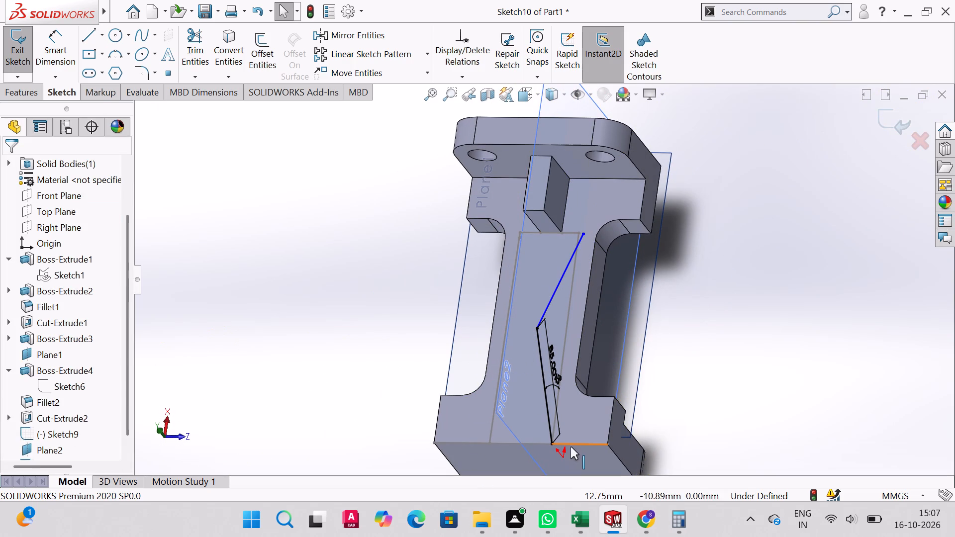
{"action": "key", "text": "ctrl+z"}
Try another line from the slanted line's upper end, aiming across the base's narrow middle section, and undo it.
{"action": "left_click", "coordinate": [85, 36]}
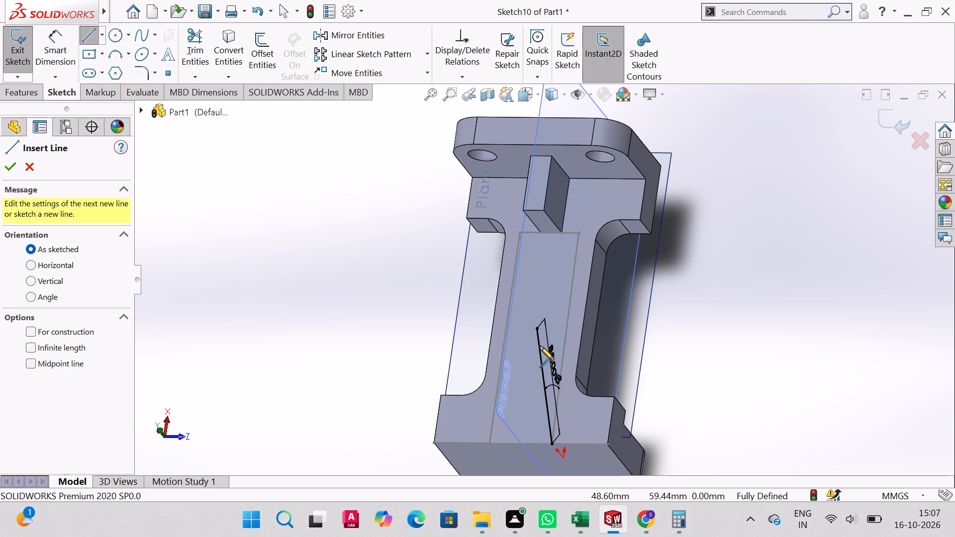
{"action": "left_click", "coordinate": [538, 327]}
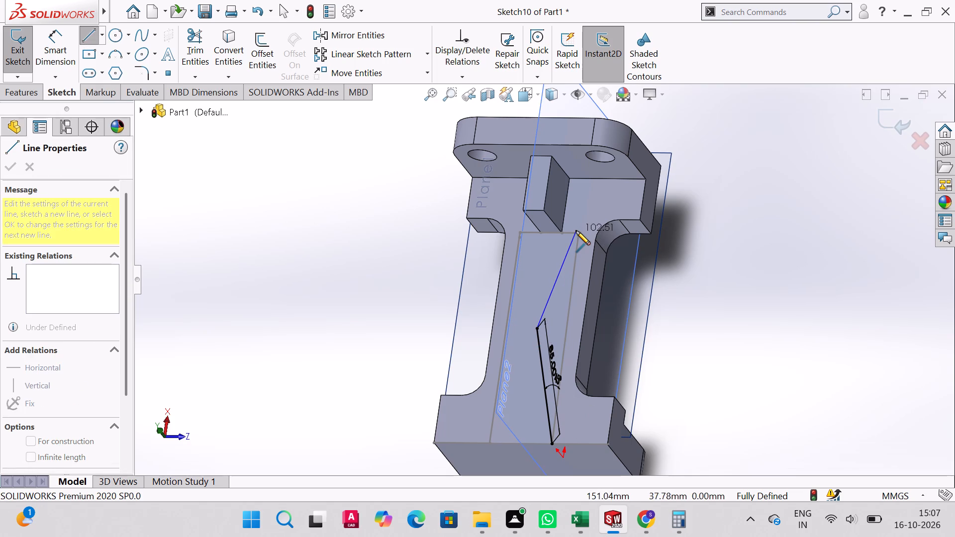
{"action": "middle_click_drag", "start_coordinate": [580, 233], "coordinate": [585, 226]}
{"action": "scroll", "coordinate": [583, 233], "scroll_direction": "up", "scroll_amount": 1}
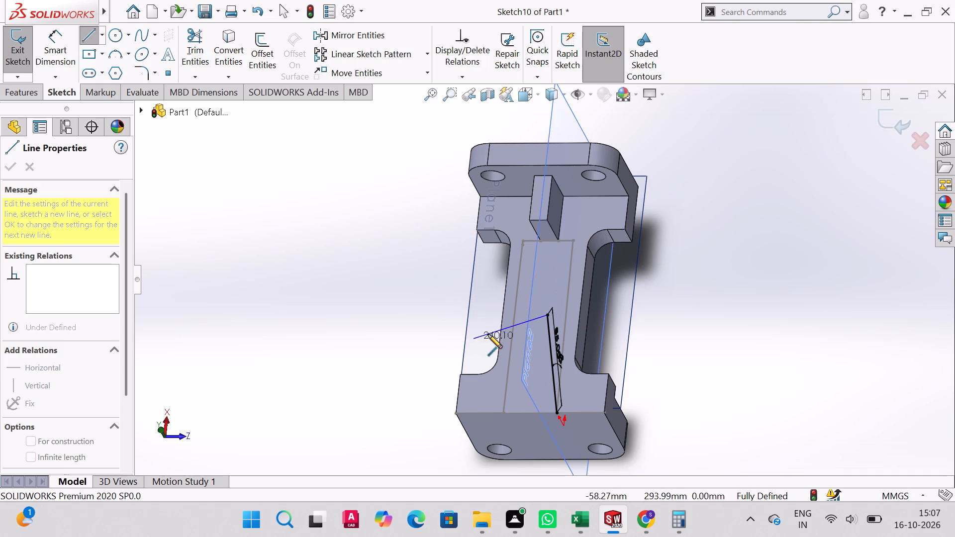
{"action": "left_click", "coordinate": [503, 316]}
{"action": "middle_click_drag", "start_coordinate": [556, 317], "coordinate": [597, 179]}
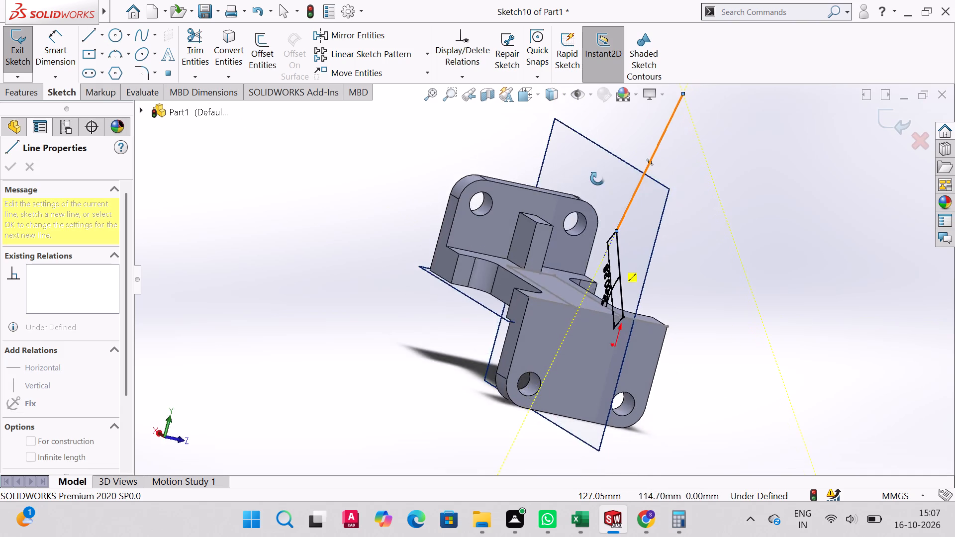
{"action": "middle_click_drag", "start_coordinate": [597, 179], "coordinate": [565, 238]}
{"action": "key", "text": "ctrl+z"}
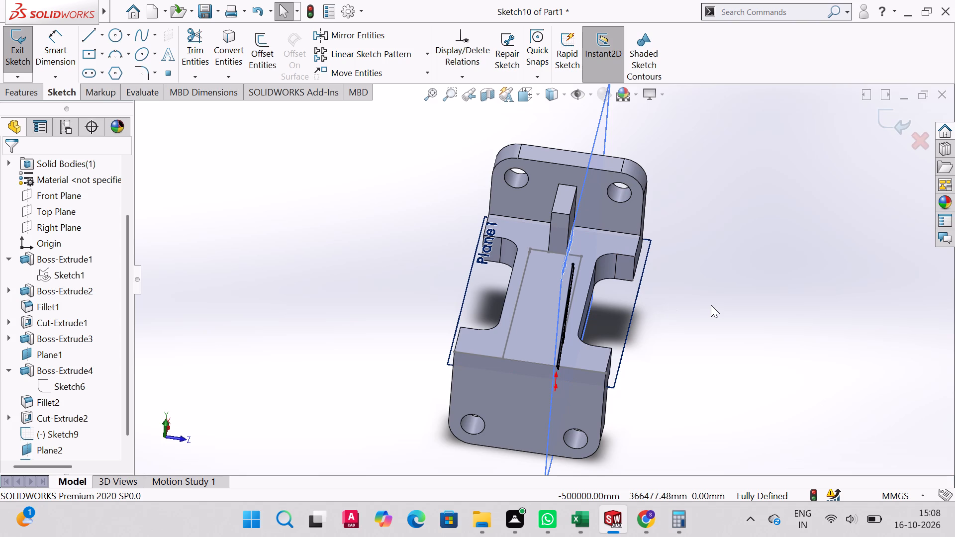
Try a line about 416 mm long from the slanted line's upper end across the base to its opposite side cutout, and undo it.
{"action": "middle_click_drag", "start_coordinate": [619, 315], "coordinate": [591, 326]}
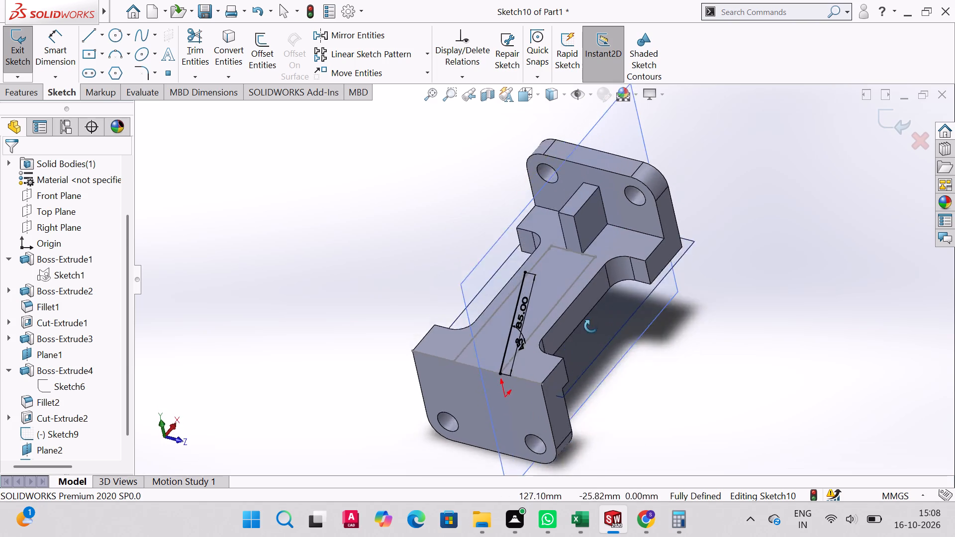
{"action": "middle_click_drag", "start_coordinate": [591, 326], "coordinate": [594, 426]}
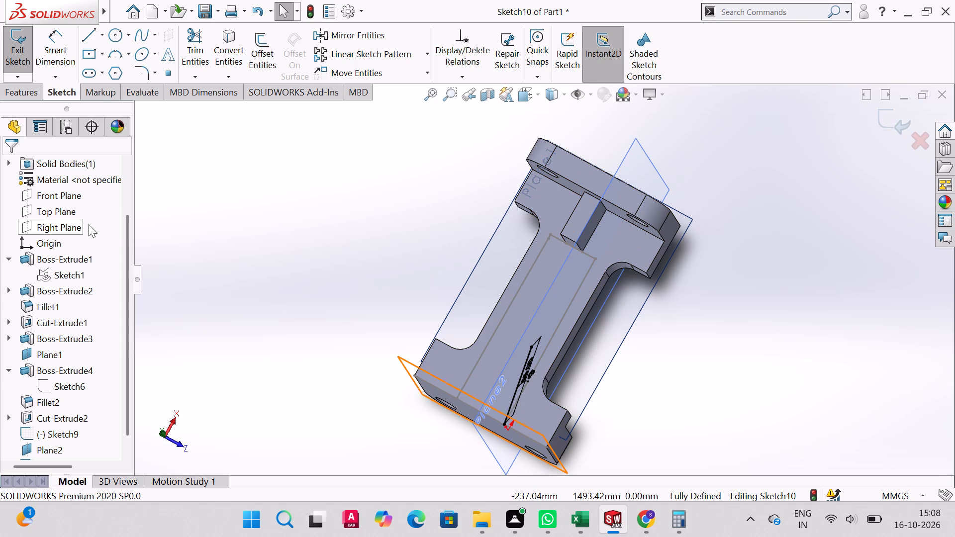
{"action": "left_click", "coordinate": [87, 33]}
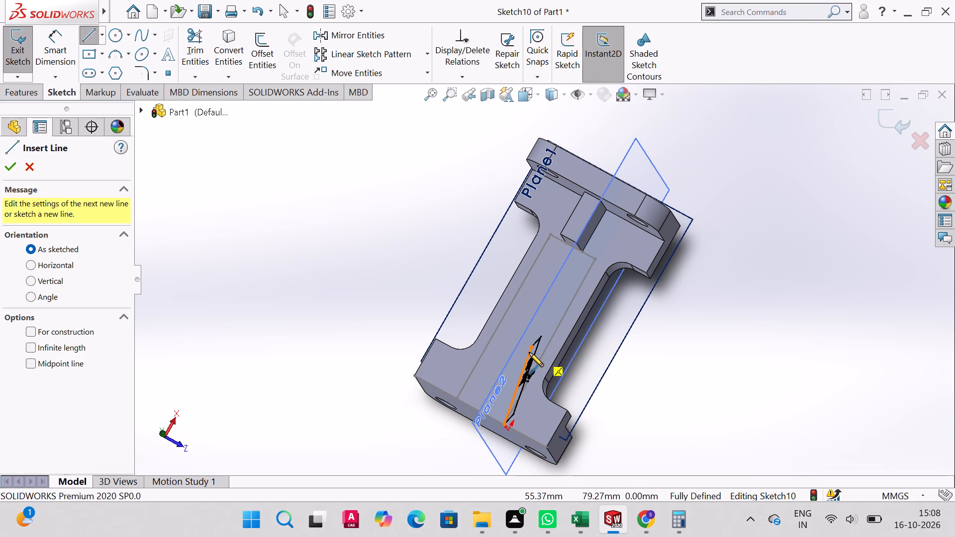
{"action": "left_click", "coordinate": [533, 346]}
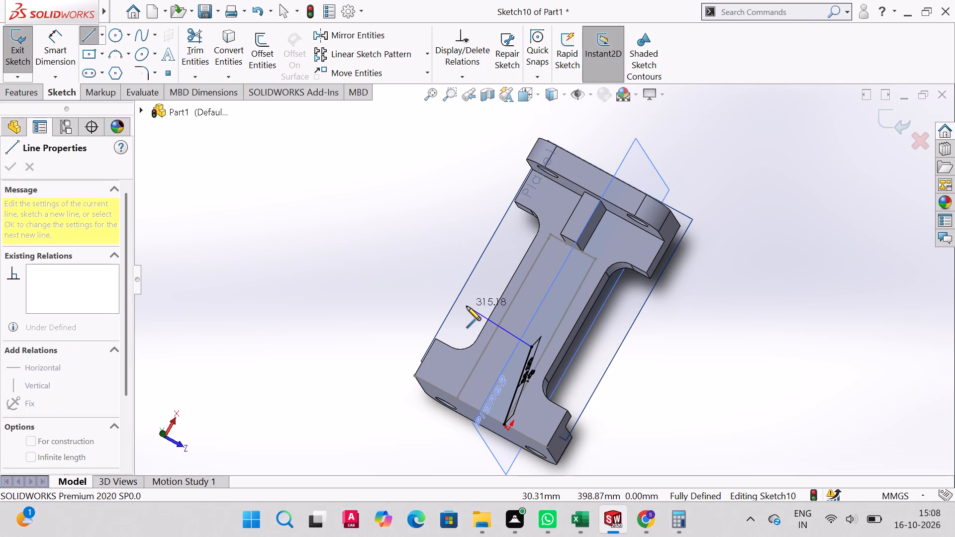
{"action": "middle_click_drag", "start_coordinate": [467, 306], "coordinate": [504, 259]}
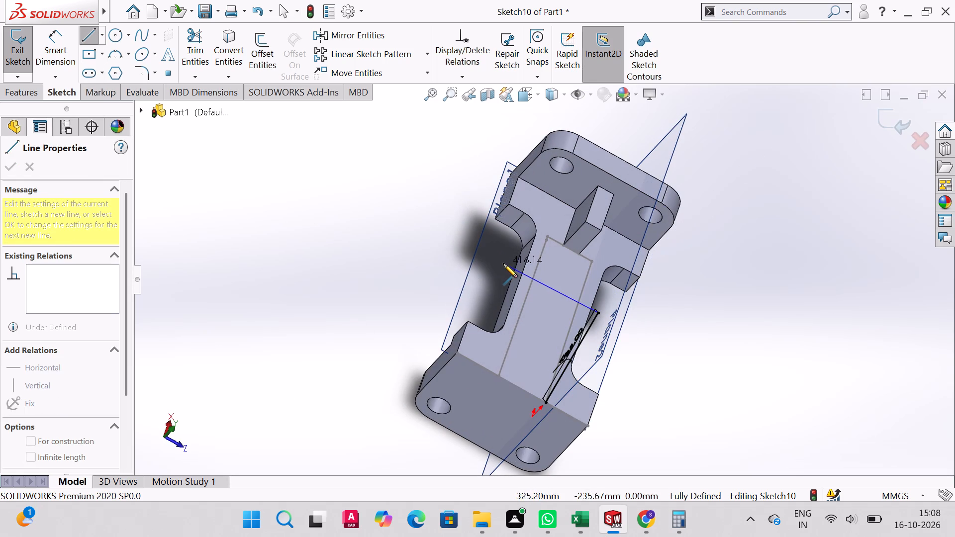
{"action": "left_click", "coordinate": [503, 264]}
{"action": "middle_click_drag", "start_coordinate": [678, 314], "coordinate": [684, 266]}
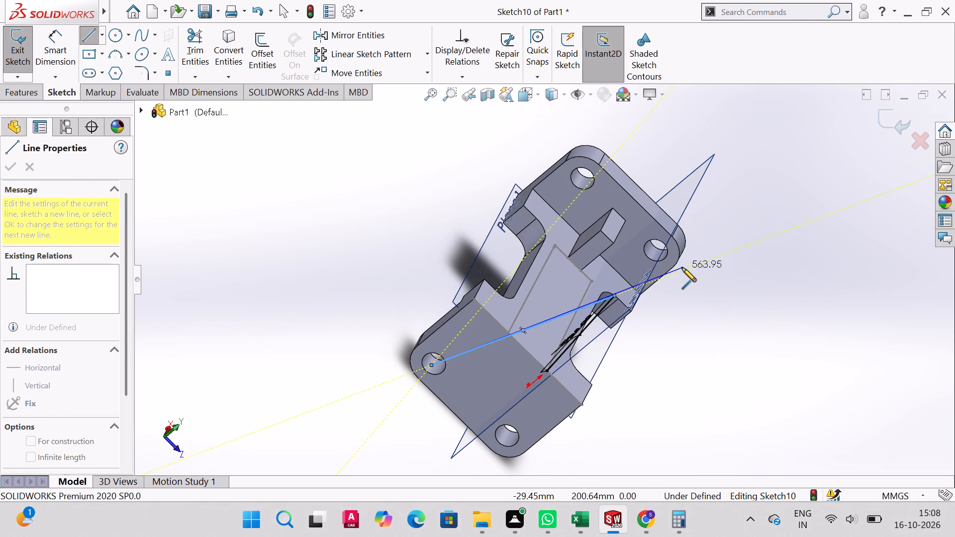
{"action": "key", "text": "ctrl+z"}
Examine how the slanted line sits relative to the base, the top-face profile and the end plates from several directions.
{"action": "middle_click_drag", "start_coordinate": [552, 323], "coordinate": [500, 252]}
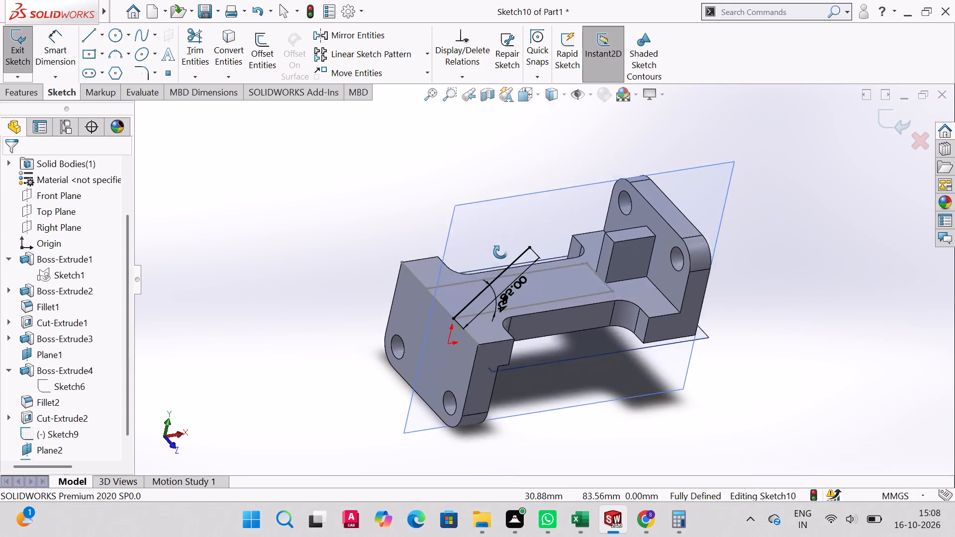
{"action": "middle_click_drag", "start_coordinate": [500, 252], "coordinate": [500, 269]}
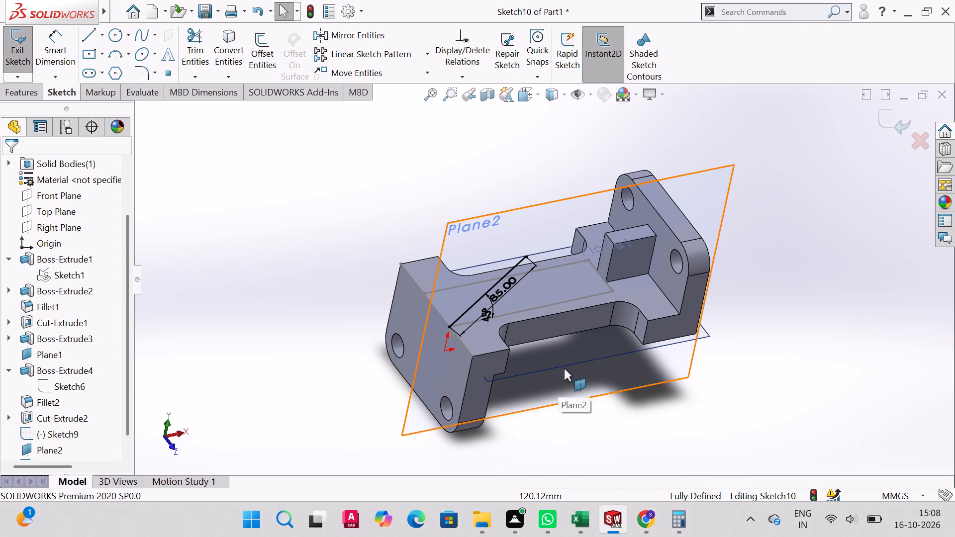
{"action": "middle_click_drag", "start_coordinate": [581, 357], "coordinate": [618, 362]}
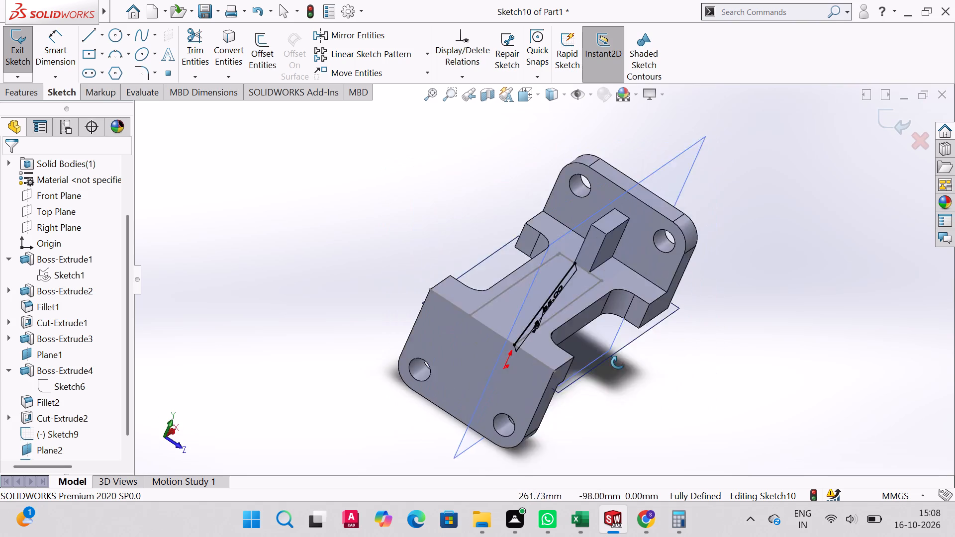
{"action": "middle_click_drag", "start_coordinate": [618, 362], "coordinate": [643, 392]}
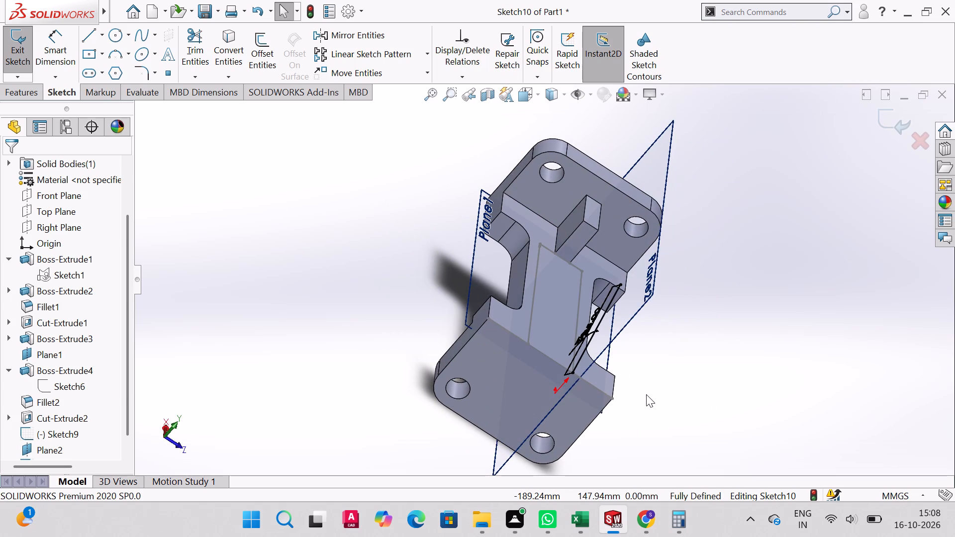
{"action": "middle_click_drag", "start_coordinate": [642, 392], "coordinate": [597, 335]}
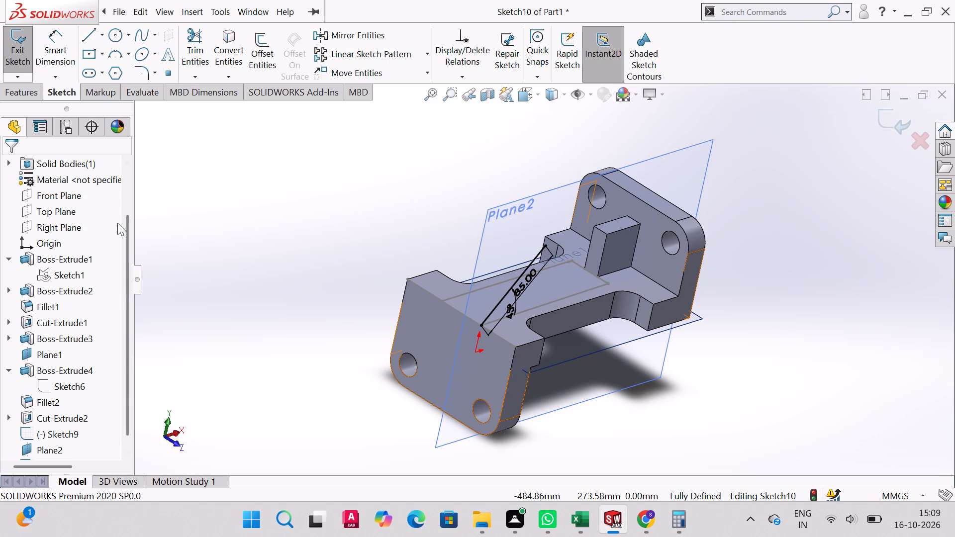
{"action": "key", "text": "ctrl+2"}
{"action": "key", "text": "ctrl+3"}
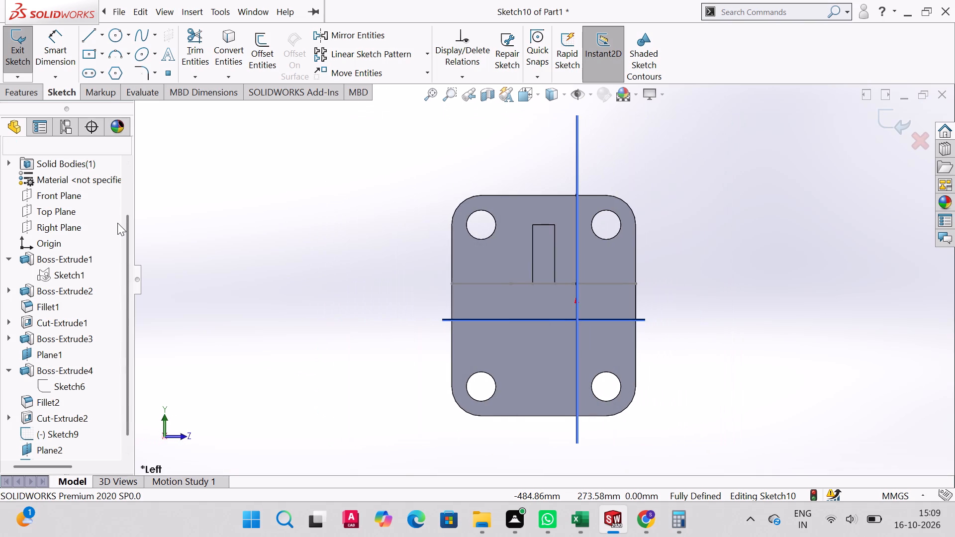
{"action": "middle_click_drag", "start_coordinate": [641, 309], "coordinate": [649, 362]}
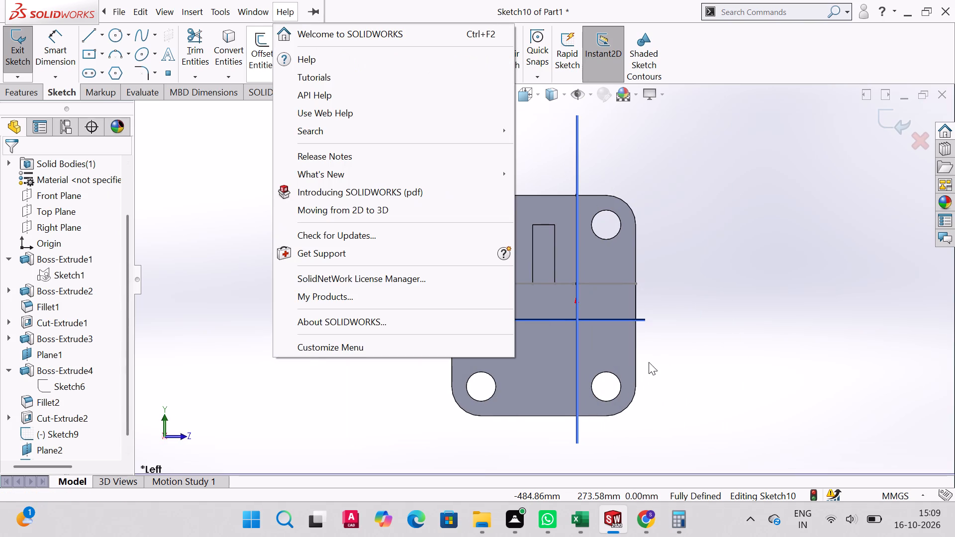
{"action": "middle_click_drag", "start_coordinate": [649, 362], "coordinate": [649, 367]}
{"action": "left_click", "coordinate": [606, 213]}
{"action": "middle_click_drag", "start_coordinate": [615, 209], "coordinate": [619, 273]}
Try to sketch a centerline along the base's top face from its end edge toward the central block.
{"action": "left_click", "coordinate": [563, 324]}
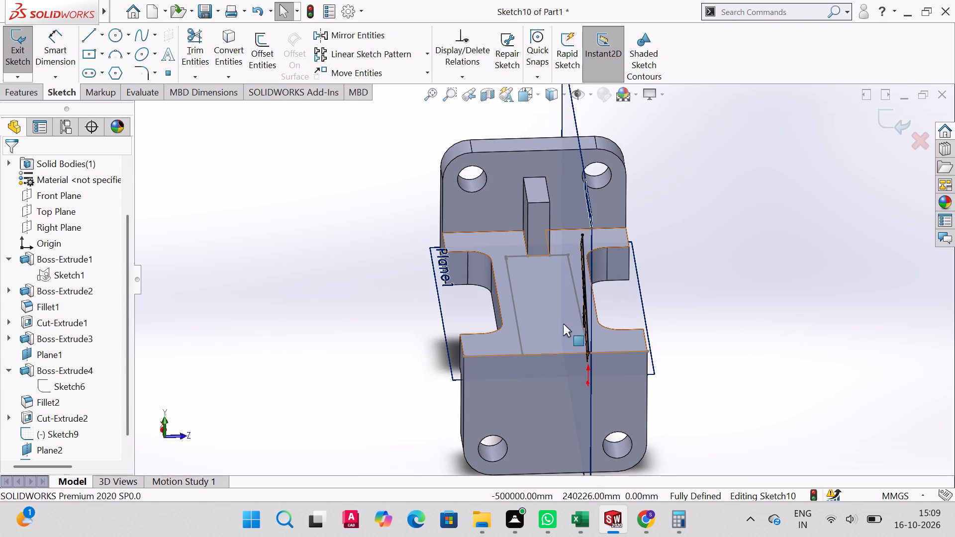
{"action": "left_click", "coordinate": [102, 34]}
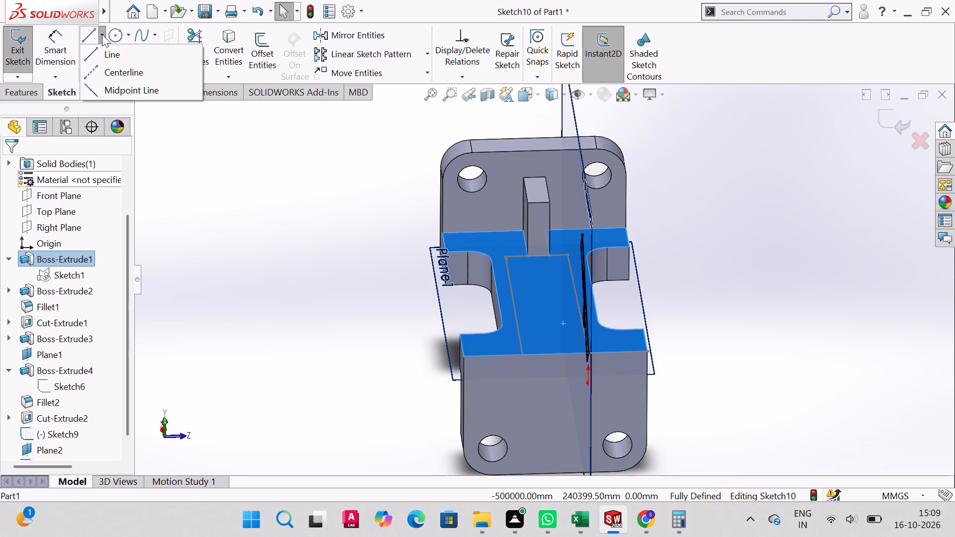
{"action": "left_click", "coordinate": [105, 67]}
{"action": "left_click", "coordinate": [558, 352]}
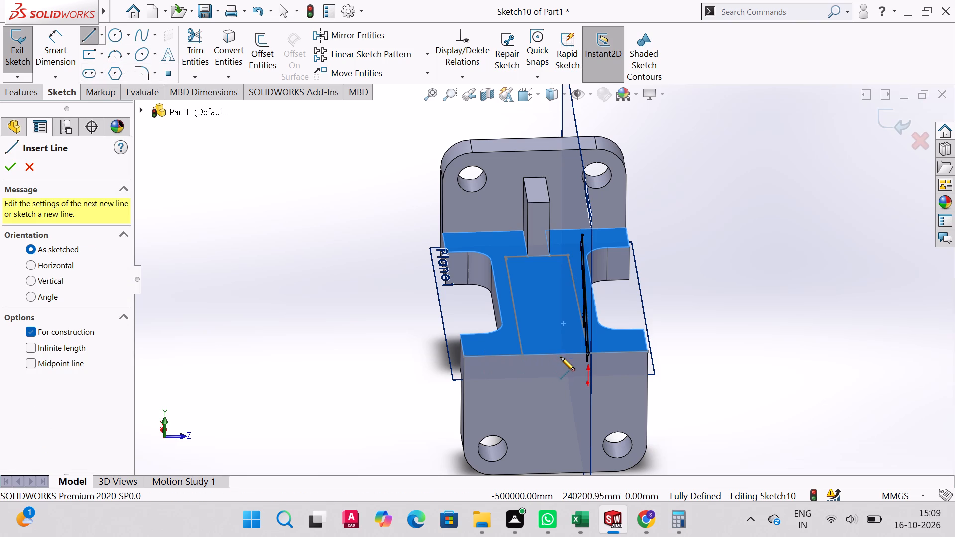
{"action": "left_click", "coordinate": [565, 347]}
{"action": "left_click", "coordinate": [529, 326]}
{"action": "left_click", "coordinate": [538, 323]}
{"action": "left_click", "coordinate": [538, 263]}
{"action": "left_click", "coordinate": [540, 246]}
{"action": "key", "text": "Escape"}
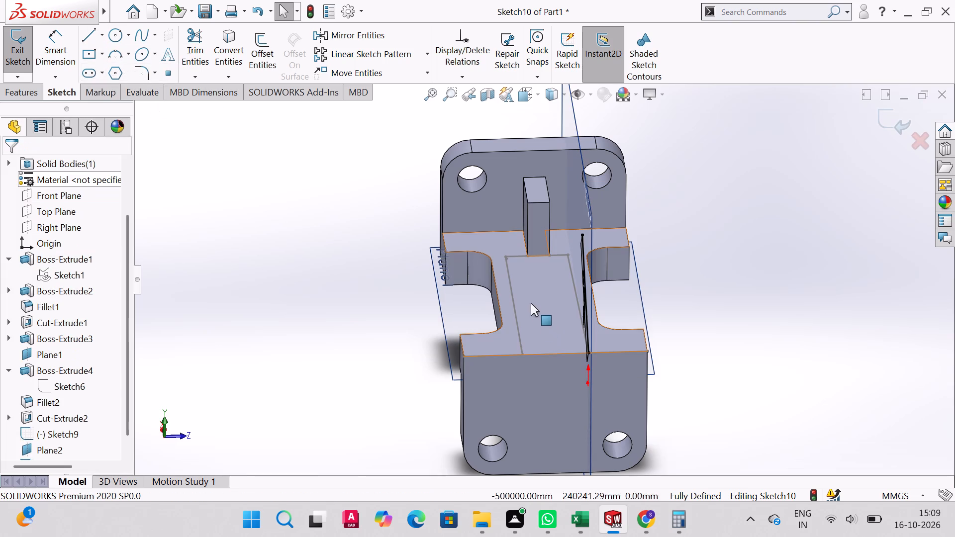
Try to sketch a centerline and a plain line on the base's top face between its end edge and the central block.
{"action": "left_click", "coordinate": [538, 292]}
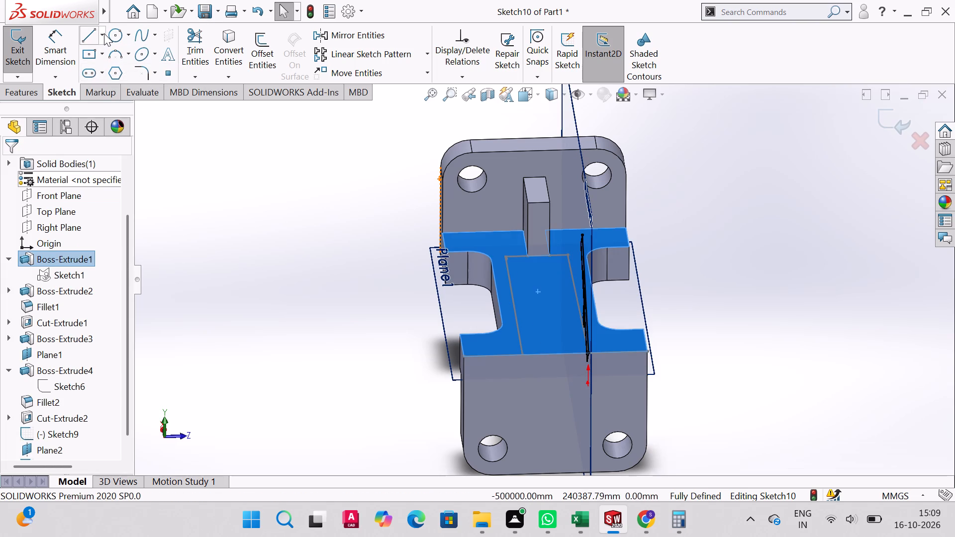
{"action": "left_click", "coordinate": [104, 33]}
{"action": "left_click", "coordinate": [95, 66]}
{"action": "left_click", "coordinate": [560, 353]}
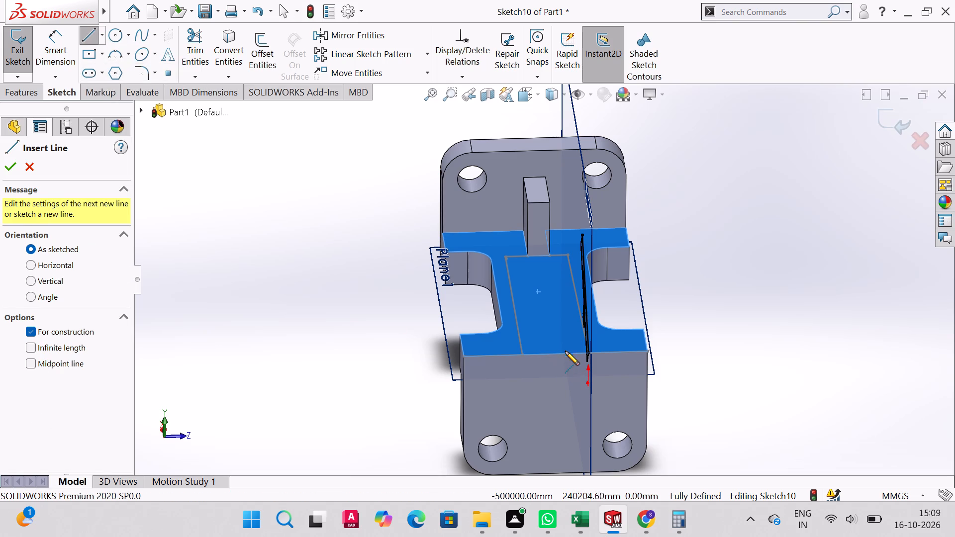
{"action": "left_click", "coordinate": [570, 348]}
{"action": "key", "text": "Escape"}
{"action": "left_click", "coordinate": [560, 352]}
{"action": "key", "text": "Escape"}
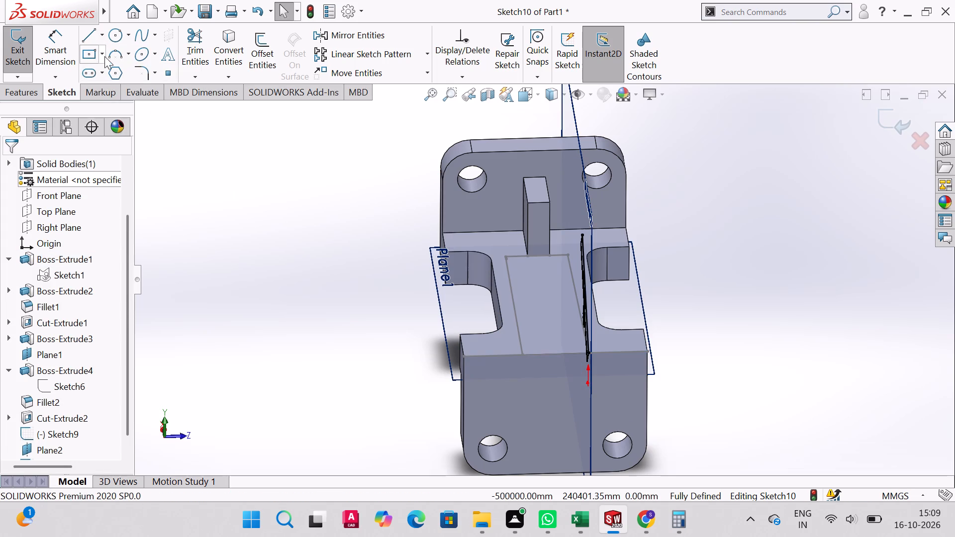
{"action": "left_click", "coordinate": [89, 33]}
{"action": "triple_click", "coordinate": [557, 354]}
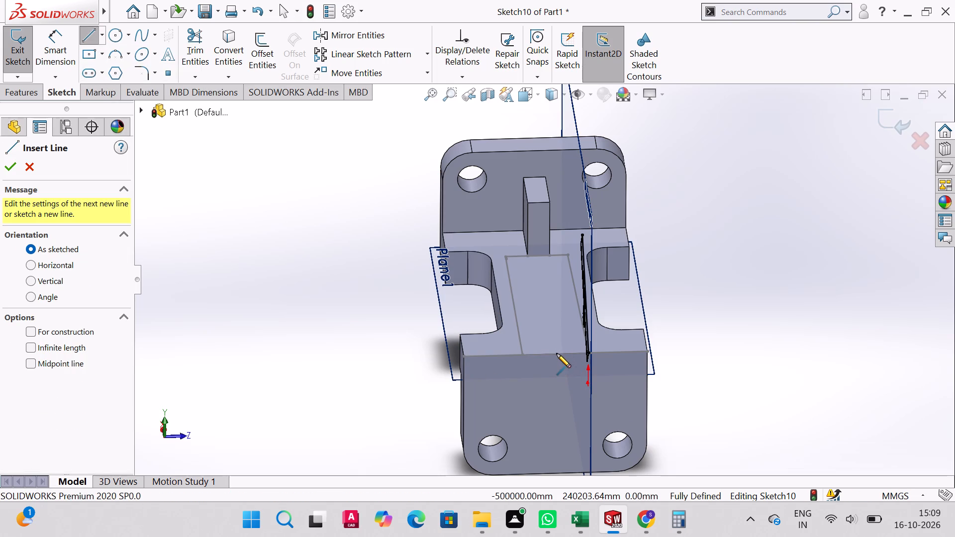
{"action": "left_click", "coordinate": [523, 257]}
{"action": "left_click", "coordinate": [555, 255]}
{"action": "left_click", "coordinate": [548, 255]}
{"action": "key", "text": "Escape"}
Sketch a horizontal line about 86 mm long from the slanted line's upper end toward the central block.
{"action": "middle_click_drag", "start_coordinate": [663, 329], "coordinate": [575, 383]}
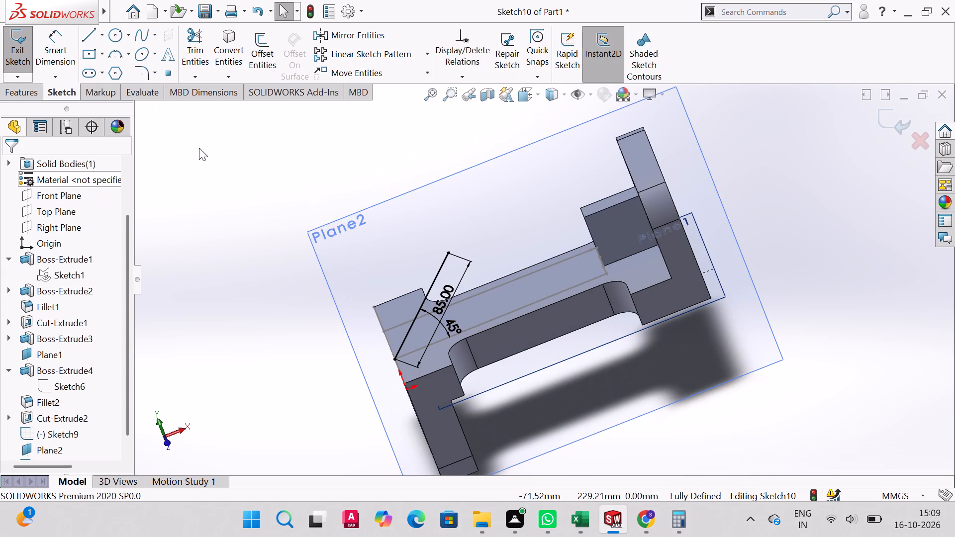
{"action": "left_click", "coordinate": [84, 33]}
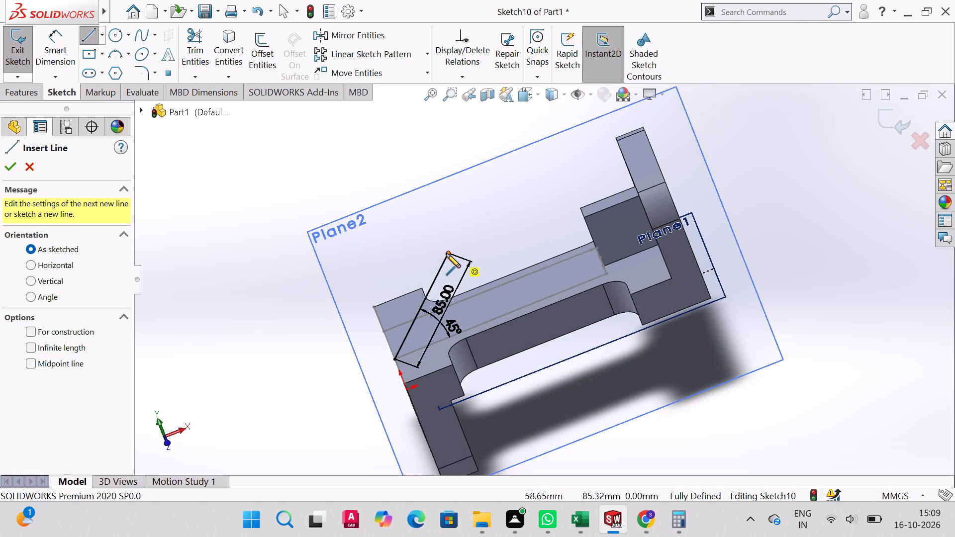
{"action": "left_click", "coordinate": [447, 254]}
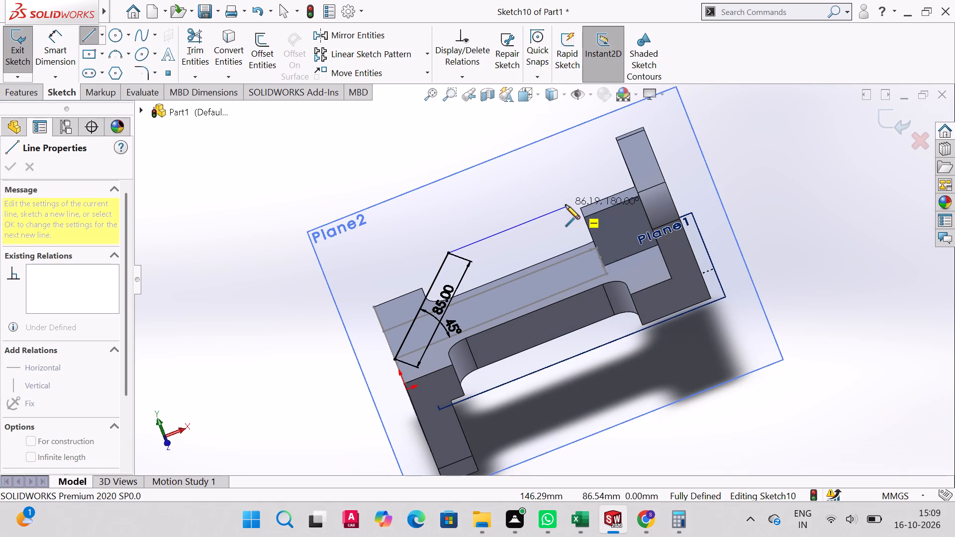
{"action": "left_click", "coordinate": [566, 205]}
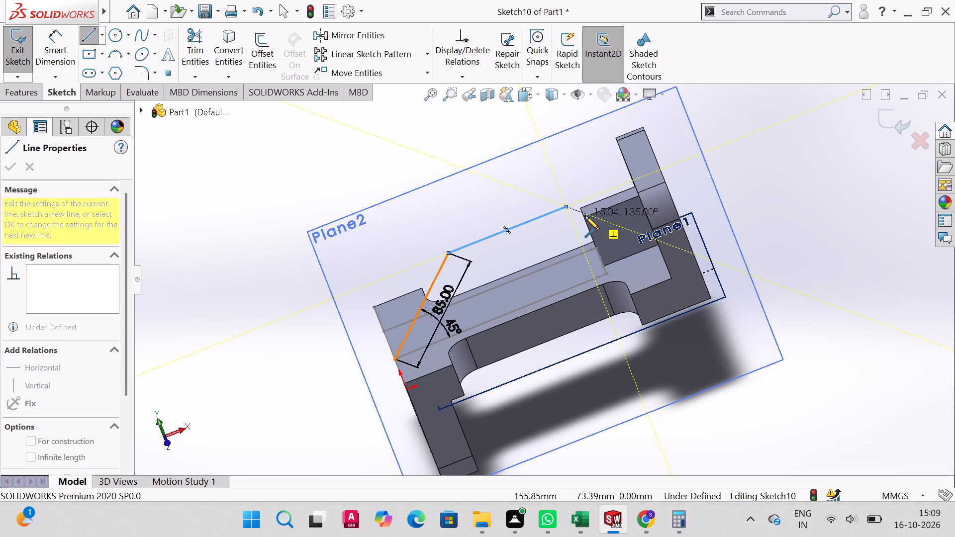
{"action": "middle_click_drag", "start_coordinate": [585, 216], "coordinate": [605, 269]}
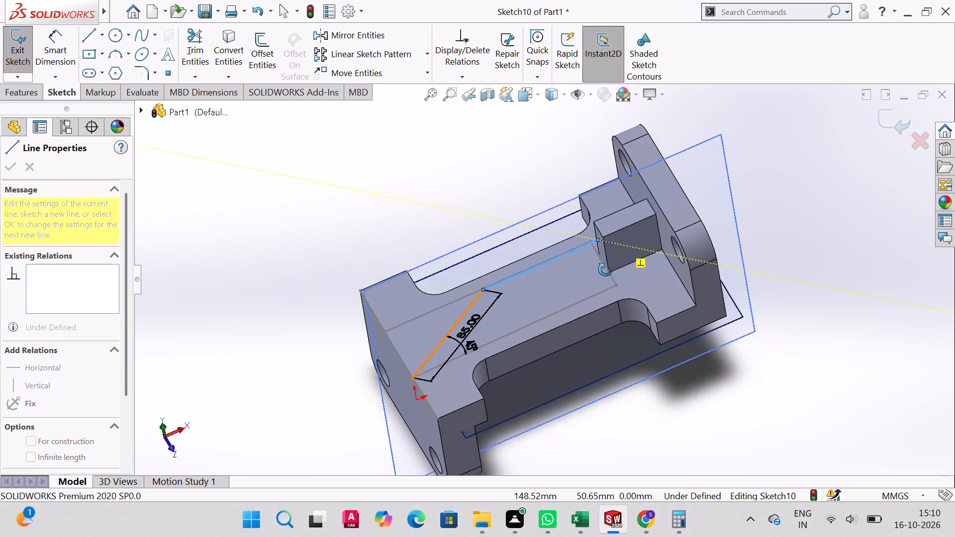
{"action": "middle_click_drag", "start_coordinate": [605, 269], "coordinate": [570, 235]}
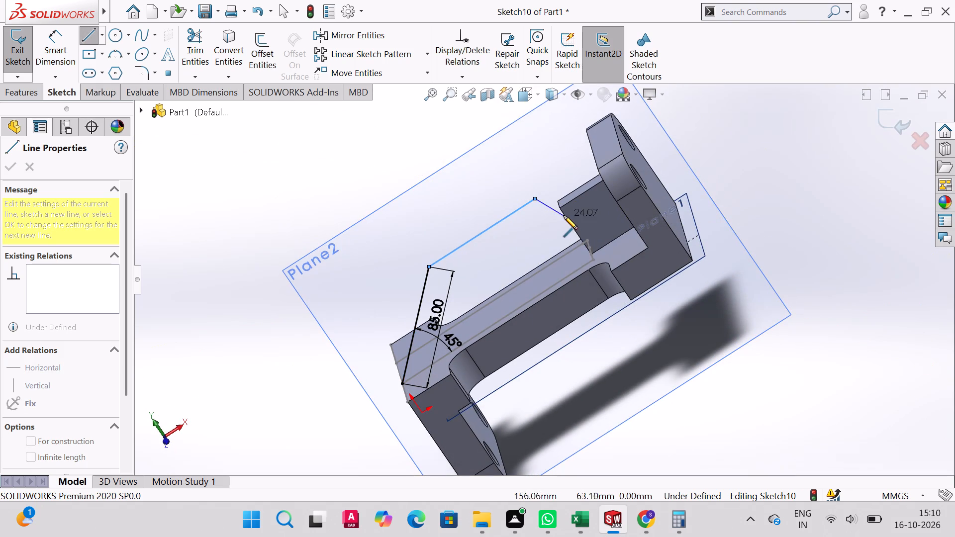
{"action": "middle_click_drag", "start_coordinate": [563, 211], "coordinate": [603, 247]}
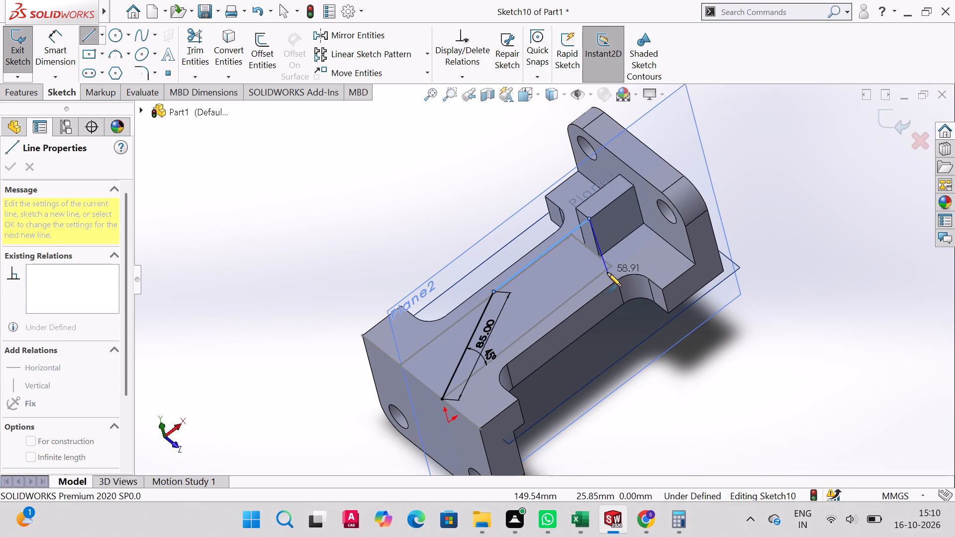
{"action": "key", "text": "Escape"}
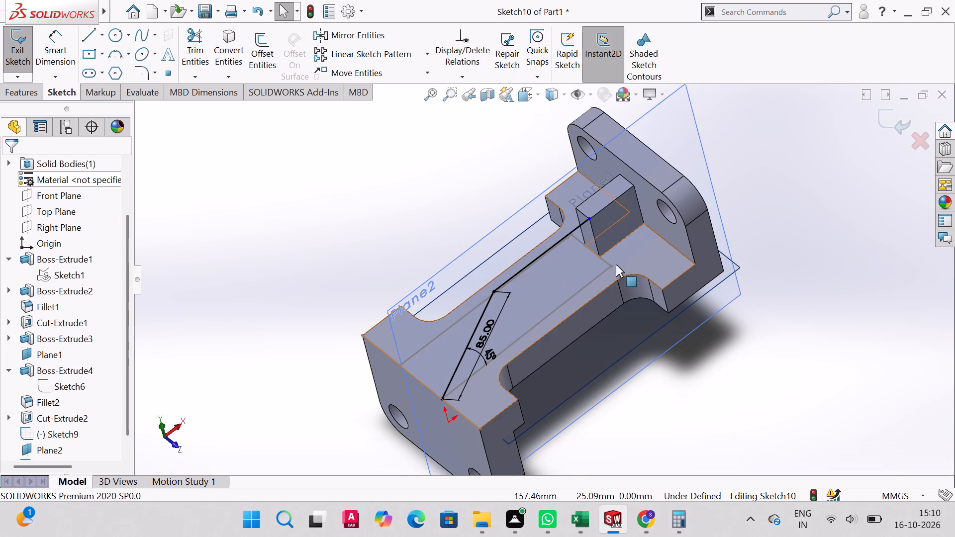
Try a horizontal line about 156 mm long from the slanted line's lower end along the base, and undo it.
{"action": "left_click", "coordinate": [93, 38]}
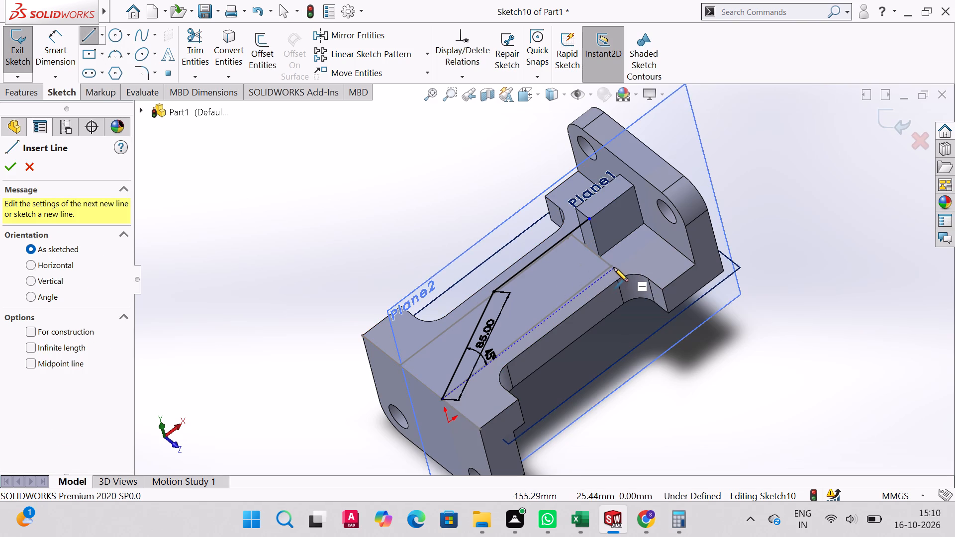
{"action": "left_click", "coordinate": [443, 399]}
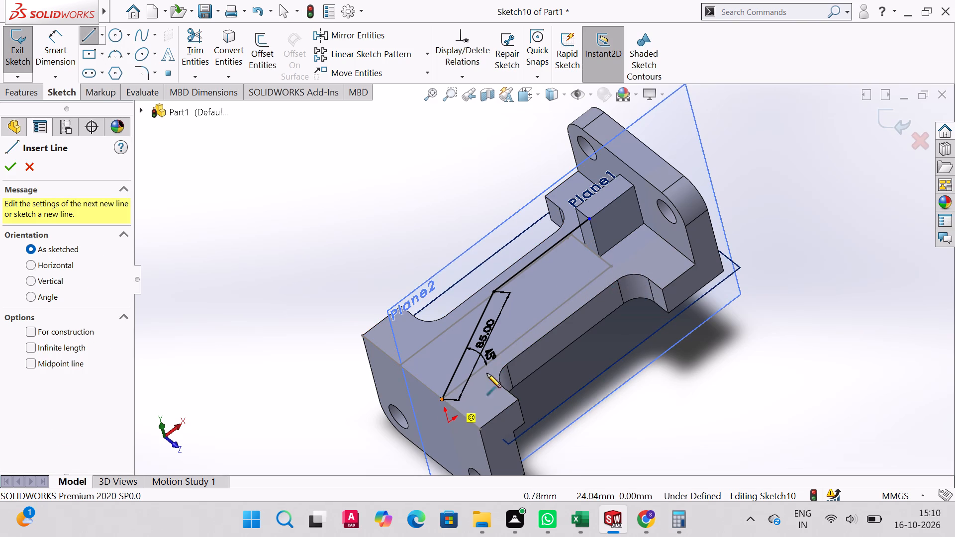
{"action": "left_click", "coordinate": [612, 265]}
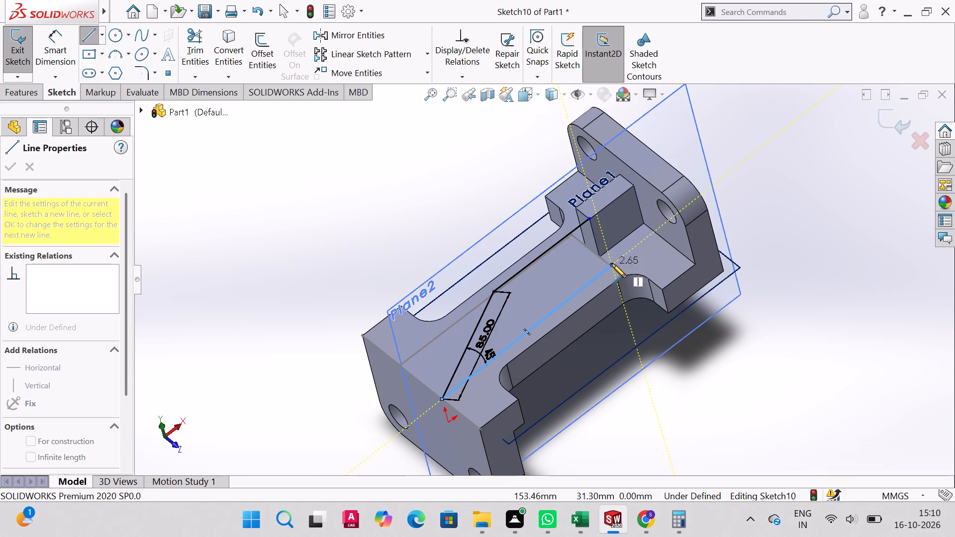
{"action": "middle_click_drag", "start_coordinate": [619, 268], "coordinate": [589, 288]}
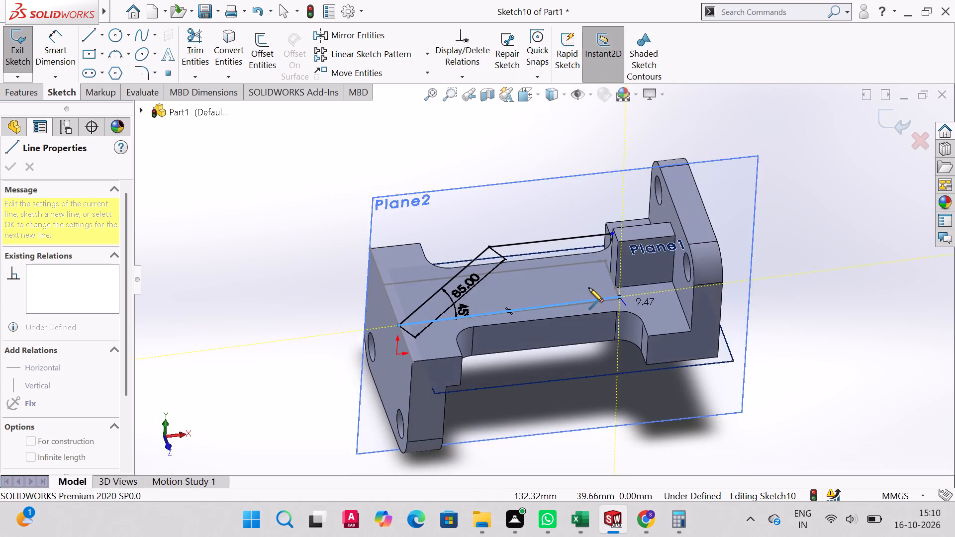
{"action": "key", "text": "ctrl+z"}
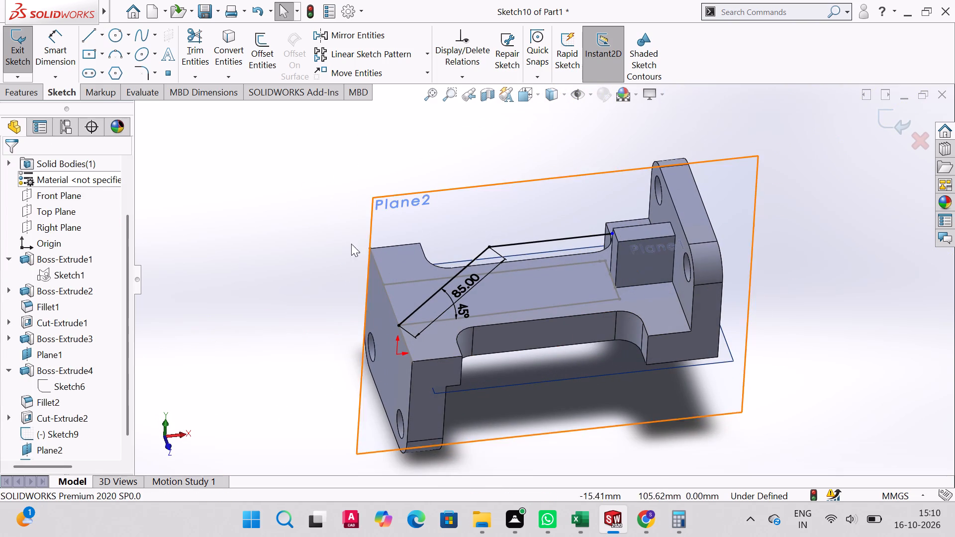
Sketch a horizontal line about 156 mm long from the slanted line's lower end and a vertical line about 52 mm up from its far end.
{"action": "left_click", "coordinate": [84, 42]}
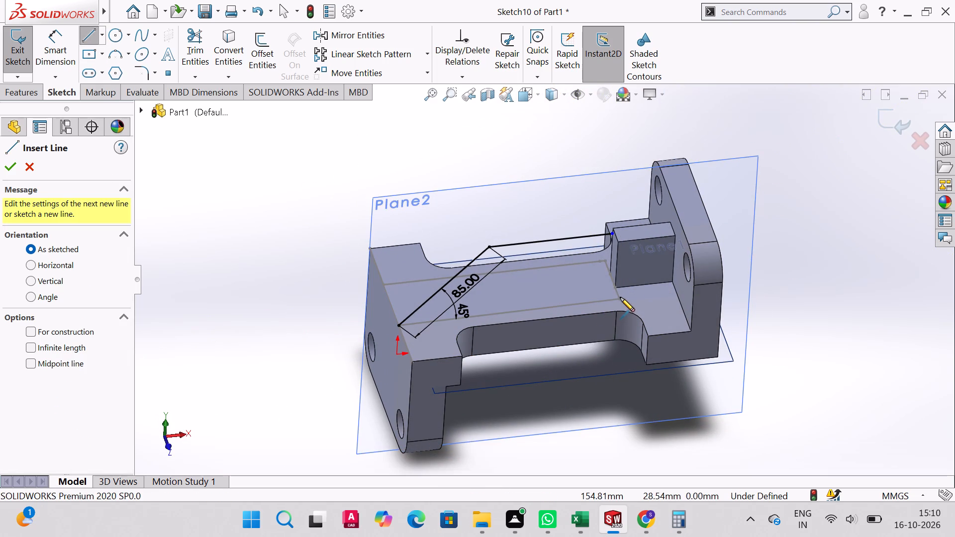
{"action": "left_click", "coordinate": [400, 325]}
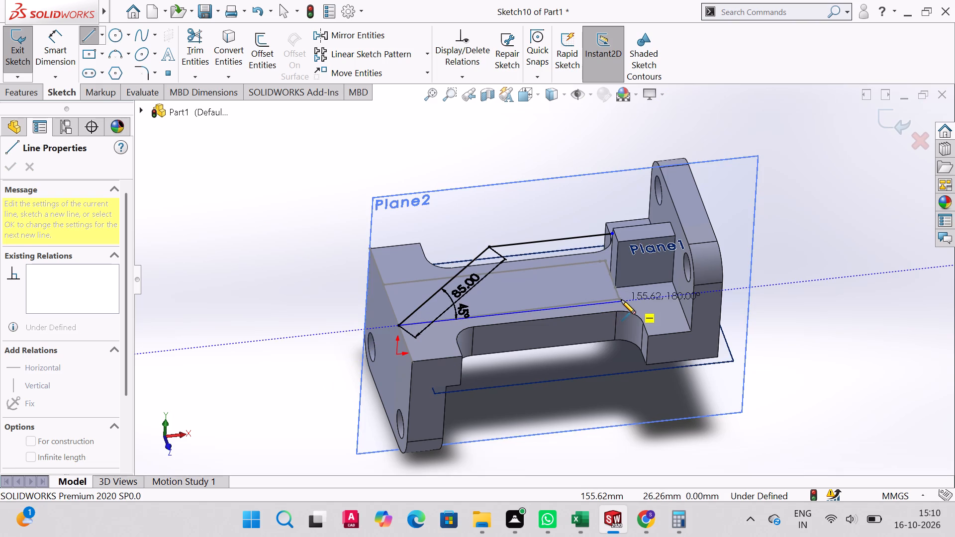
{"action": "left_click", "coordinate": [621, 300]}
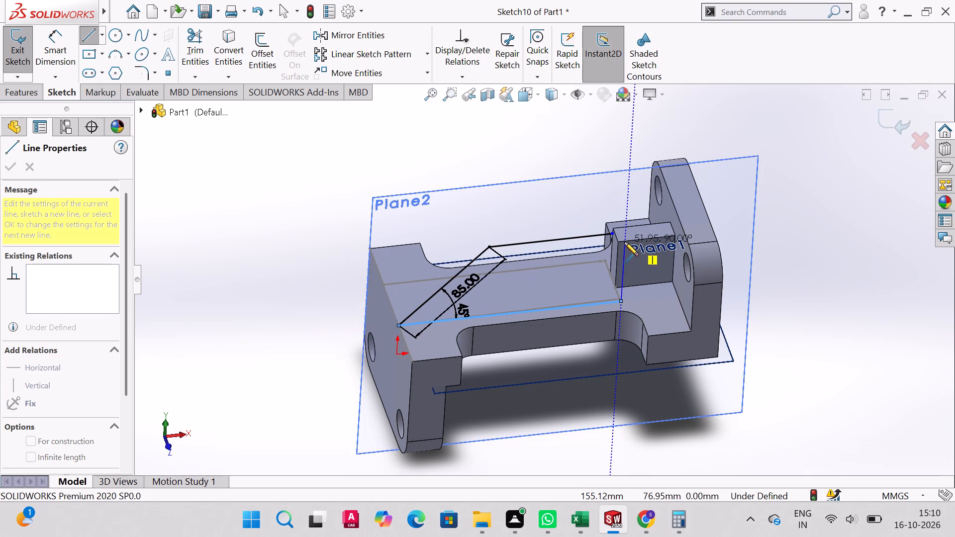
{"action": "left_click", "coordinate": [624, 242]}
{"action": "middle_click_drag", "start_coordinate": [641, 292], "coordinate": [687, 409]}
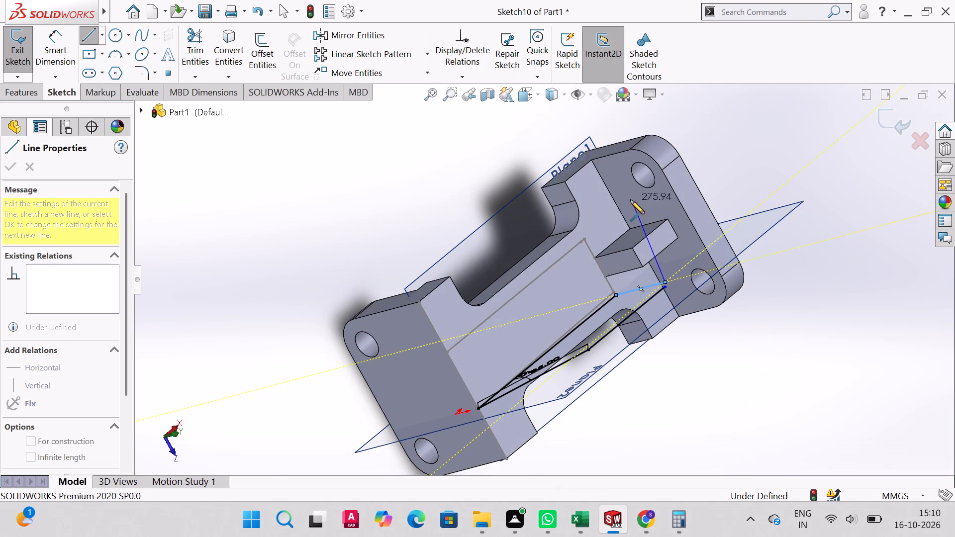
{"action": "middle_click_drag", "start_coordinate": [651, 233], "coordinate": [672, 294]}
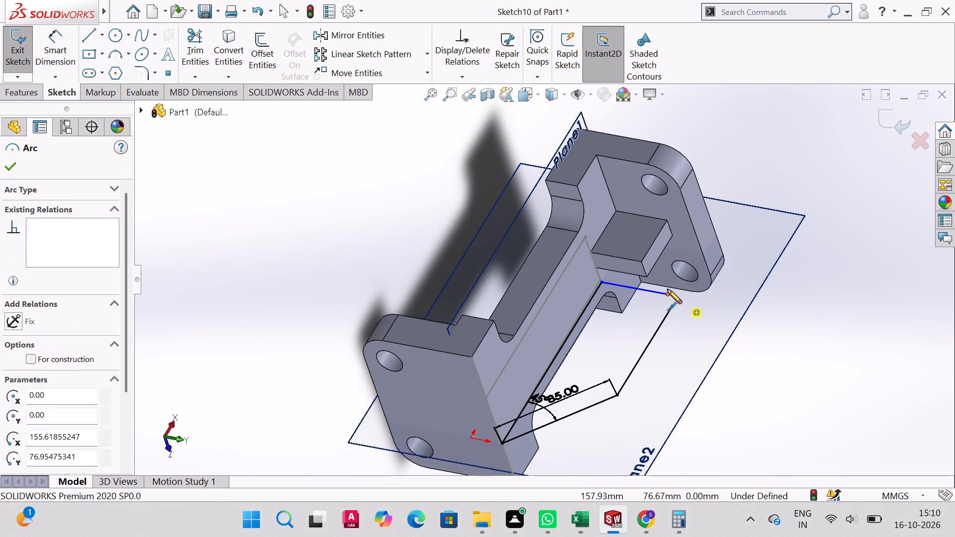
{"action": "key", "text": "Escape"}
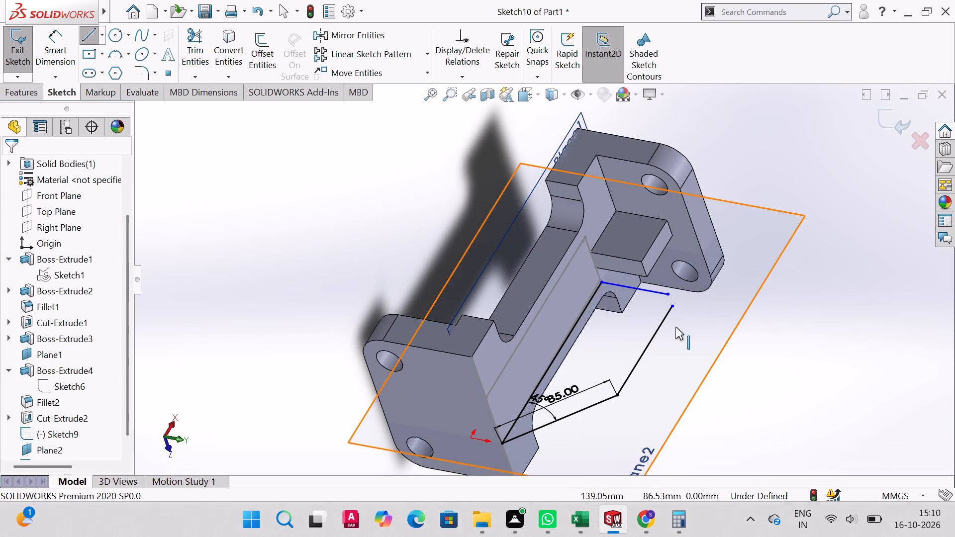
Close the profile's upper corner with a horizontal line about 9 mm long and a vertical line about 8 mm long joining the open ends.
{"action": "middle_click_drag", "start_coordinate": [708, 385], "coordinate": [580, 251]}
{"action": "left_click", "coordinate": [87, 28]}
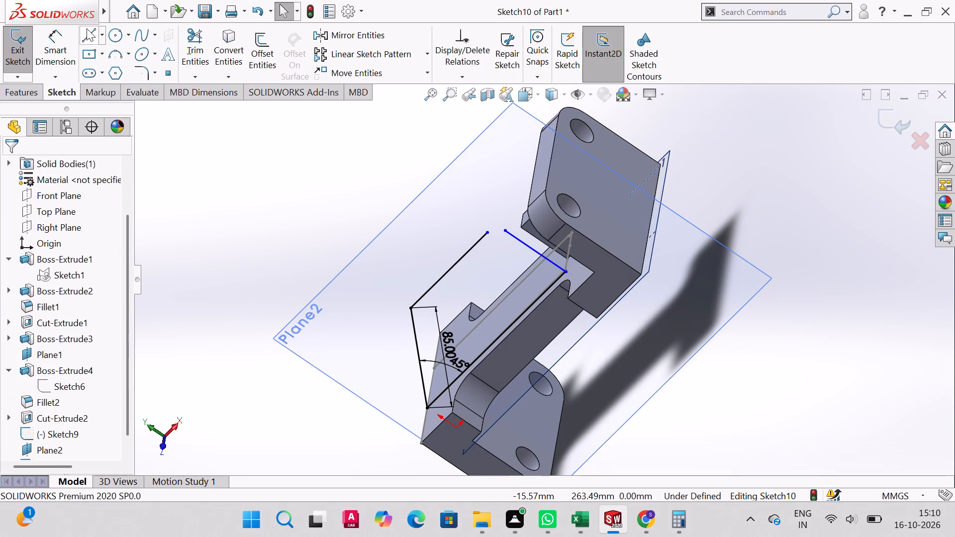
{"action": "left_click", "coordinate": [488, 231]}
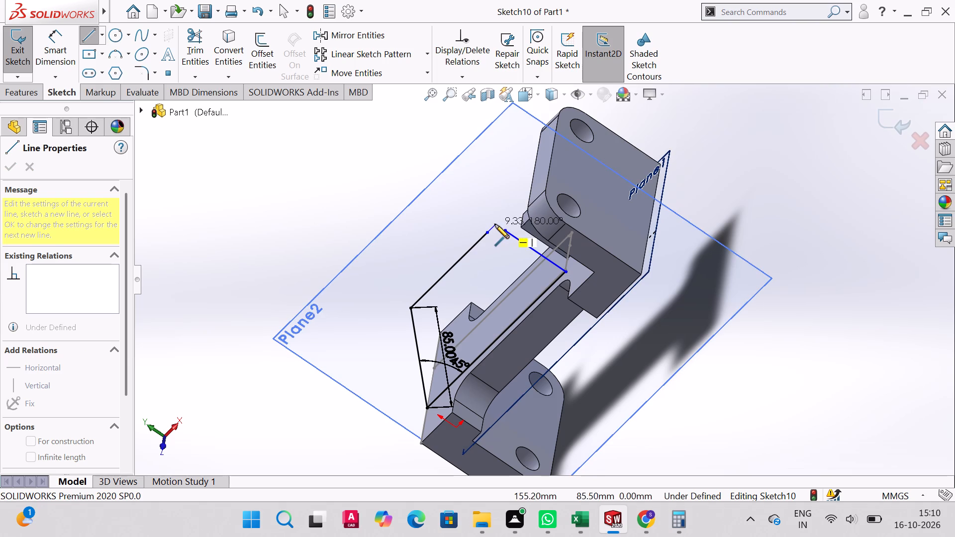
{"action": "left_click", "coordinate": [497, 223]}
{"action": "left_click", "coordinate": [506, 232]}
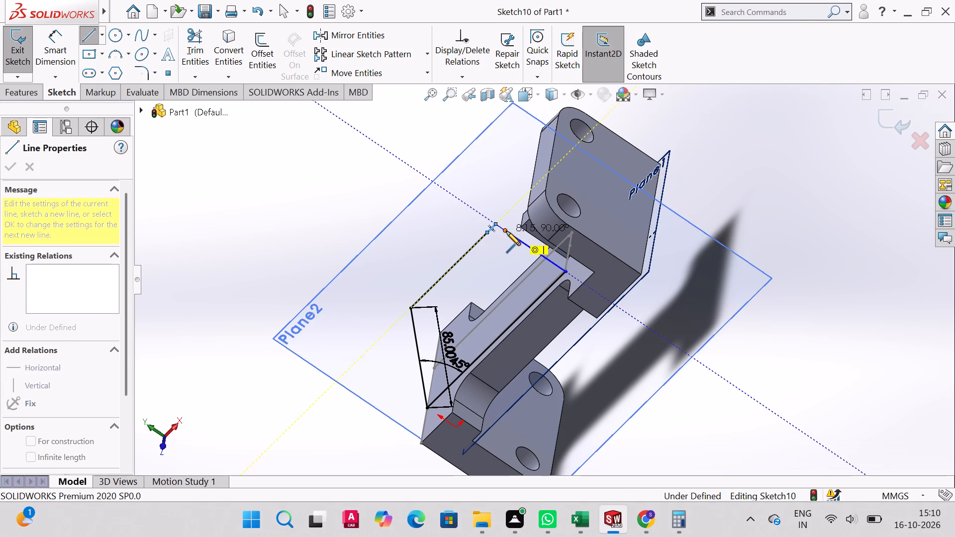
{"action": "right_click", "coordinate": [506, 231]}
{"action": "left_click", "coordinate": [535, 240]}
Extrude the closed slanted profile as a 44 mm blind boss across the base's top-face rectangle, in the reversed direction and merged with the body.
{"action": "middle_click_drag", "start_coordinate": [591, 336], "coordinate": [634, 238]}
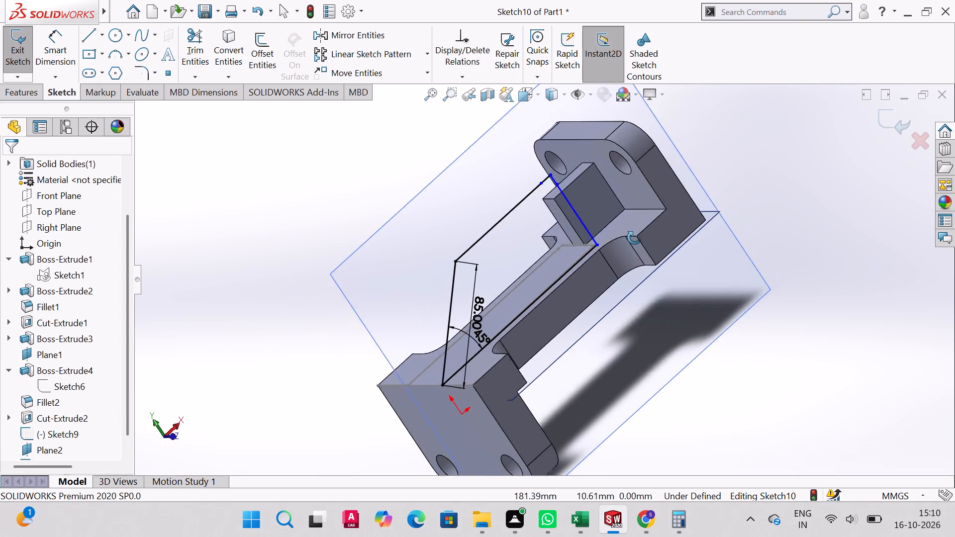
{"action": "middle_click_drag", "start_coordinate": [634, 238], "coordinate": [667, 296]}
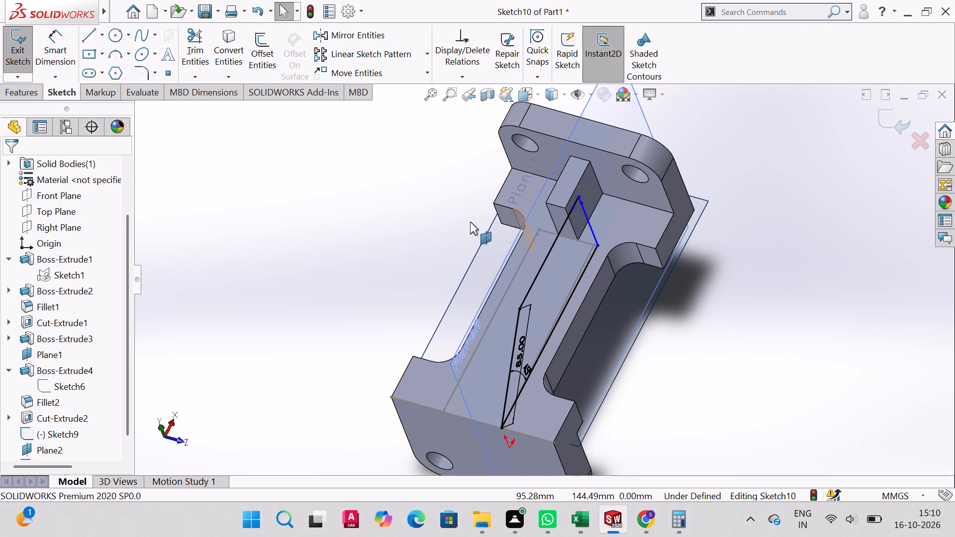
{"action": "left_click", "coordinate": [30, 90]}
{"action": "left_click", "coordinate": [32, 56]}
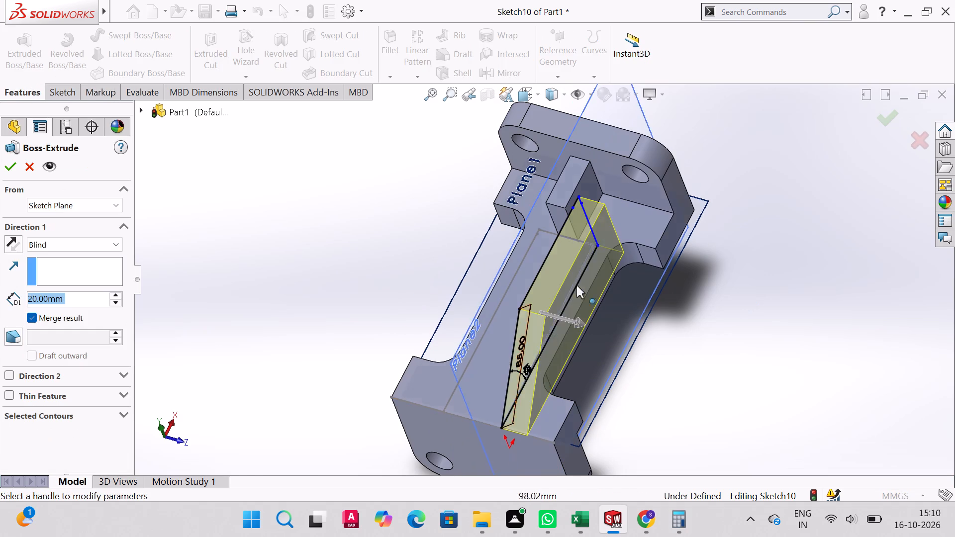
{"action": "left_click_drag", "start_coordinate": [582, 320], "coordinate": [496, 297]}
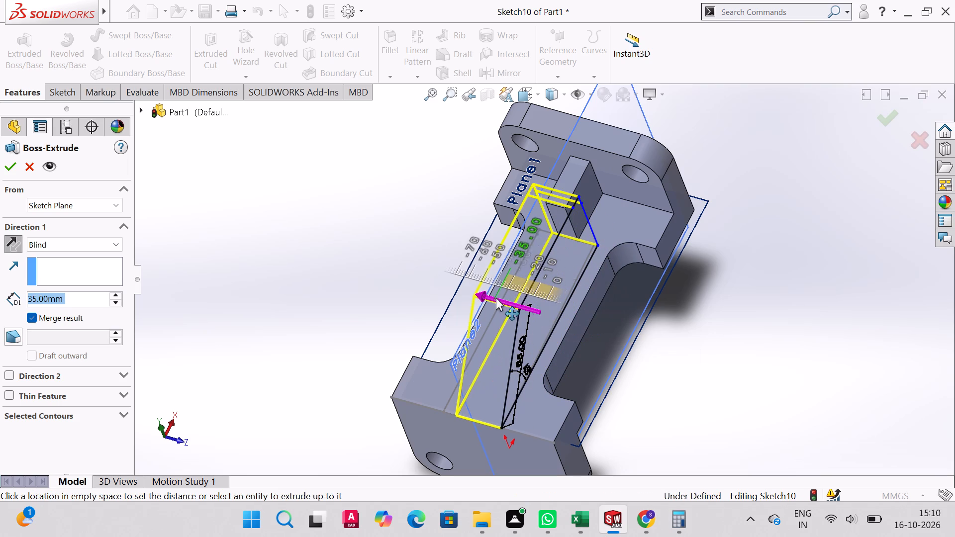
{"action": "left_click_drag", "start_coordinate": [496, 297], "coordinate": [486, 288]}
{"action": "middle_click_drag", "start_coordinate": [562, 325], "coordinate": [567, 325]}
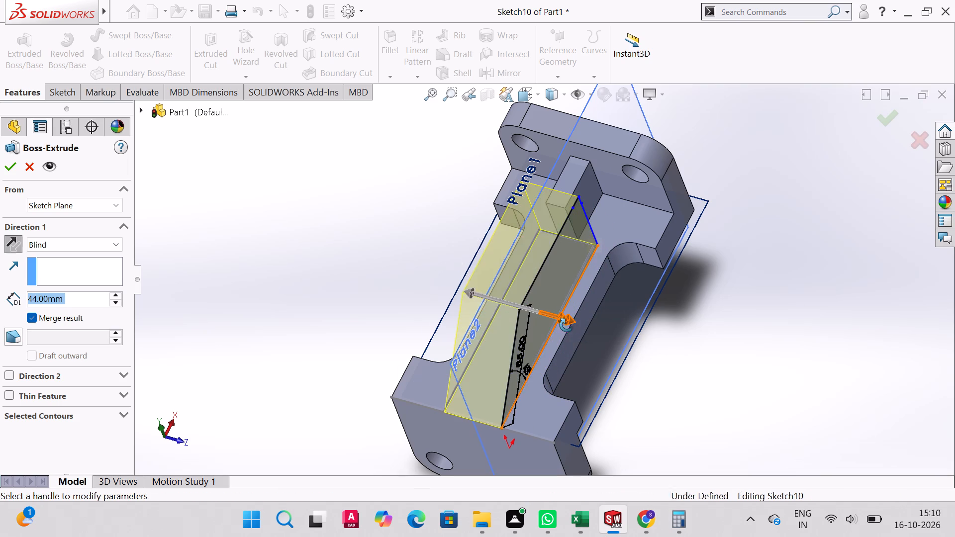
{"action": "middle_click_drag", "start_coordinate": [567, 325], "coordinate": [588, 333]}
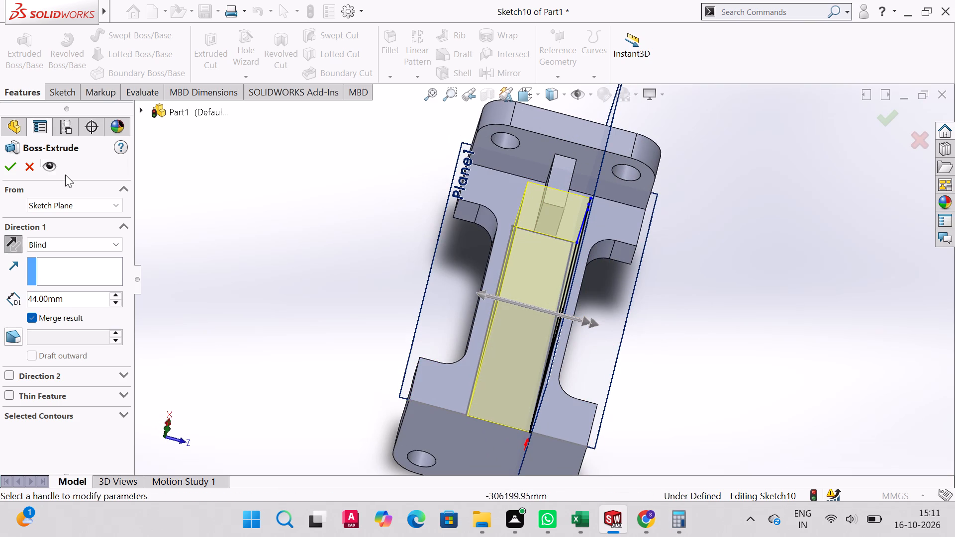
{"action": "left_click", "coordinate": [3, 168]}
{"action": "middle_click_drag", "start_coordinate": [574, 312], "coordinate": [529, 176]}
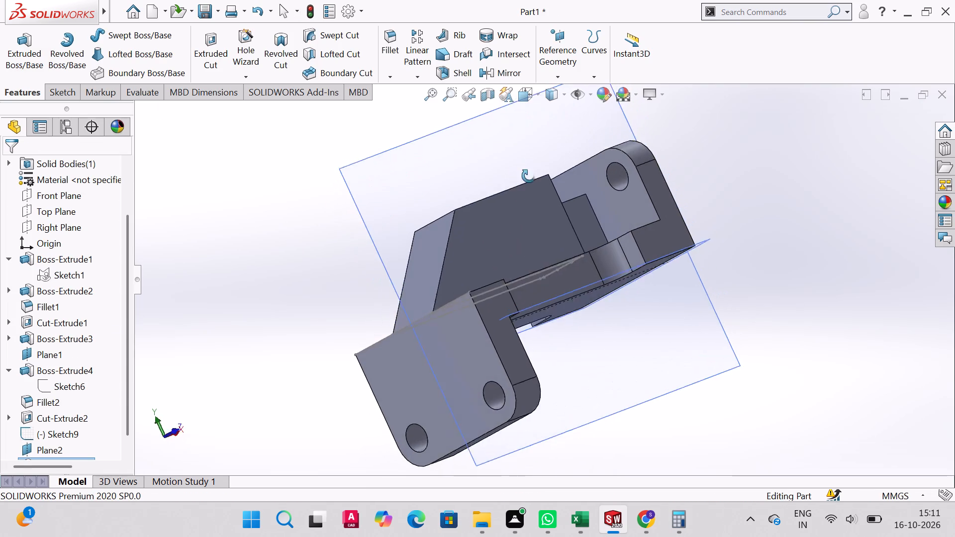
{"action": "middle_click_drag", "start_coordinate": [529, 176], "coordinate": [546, 246]}
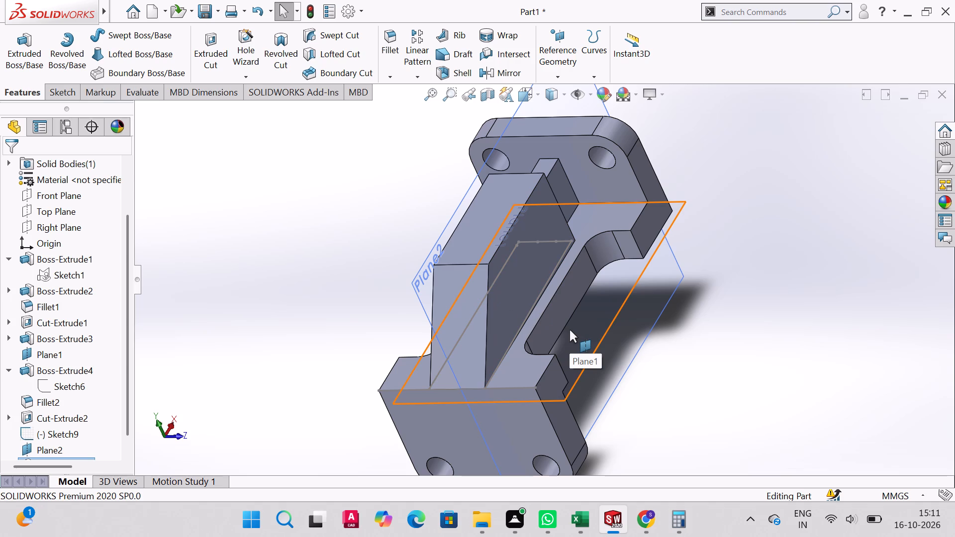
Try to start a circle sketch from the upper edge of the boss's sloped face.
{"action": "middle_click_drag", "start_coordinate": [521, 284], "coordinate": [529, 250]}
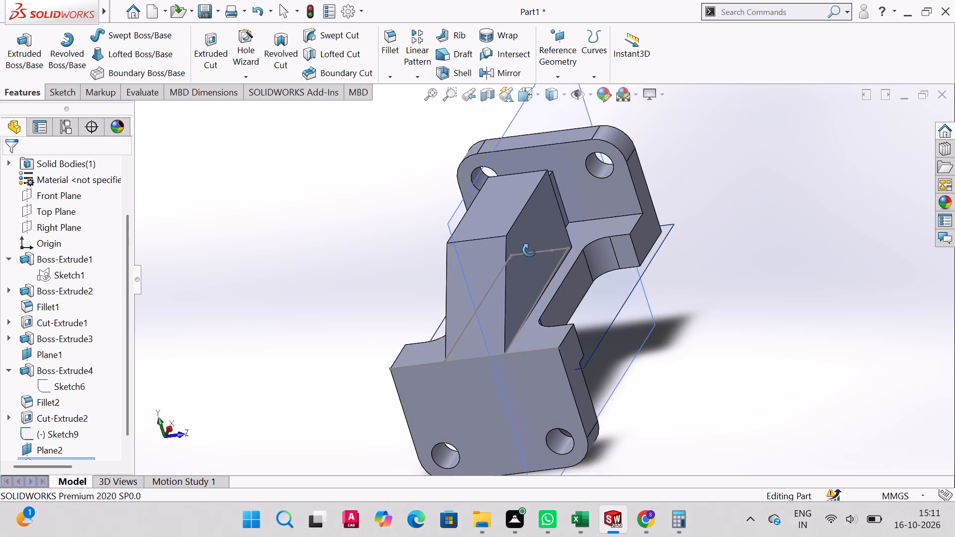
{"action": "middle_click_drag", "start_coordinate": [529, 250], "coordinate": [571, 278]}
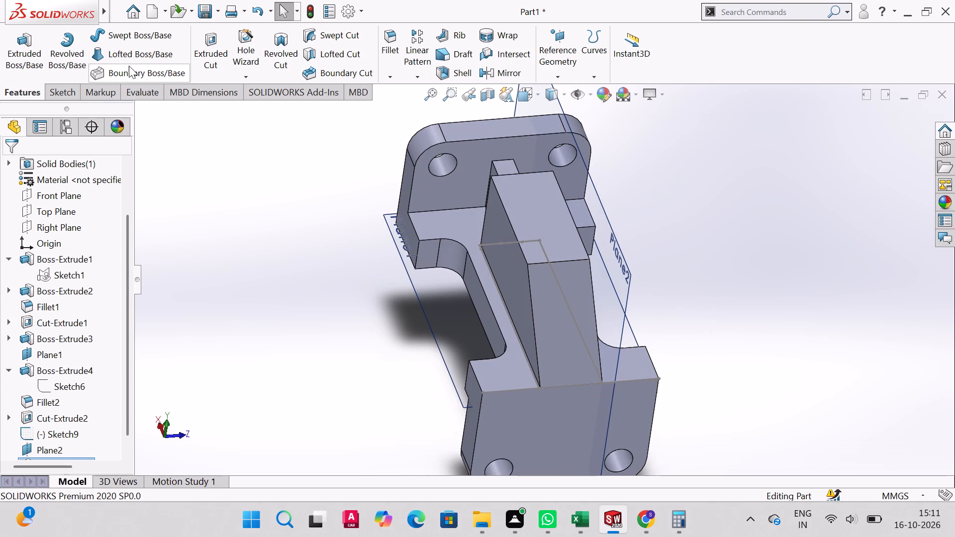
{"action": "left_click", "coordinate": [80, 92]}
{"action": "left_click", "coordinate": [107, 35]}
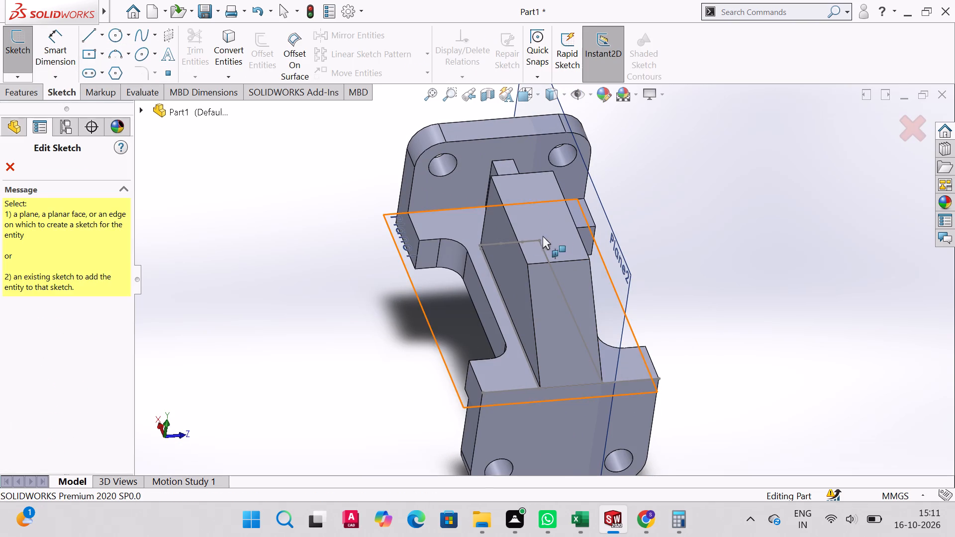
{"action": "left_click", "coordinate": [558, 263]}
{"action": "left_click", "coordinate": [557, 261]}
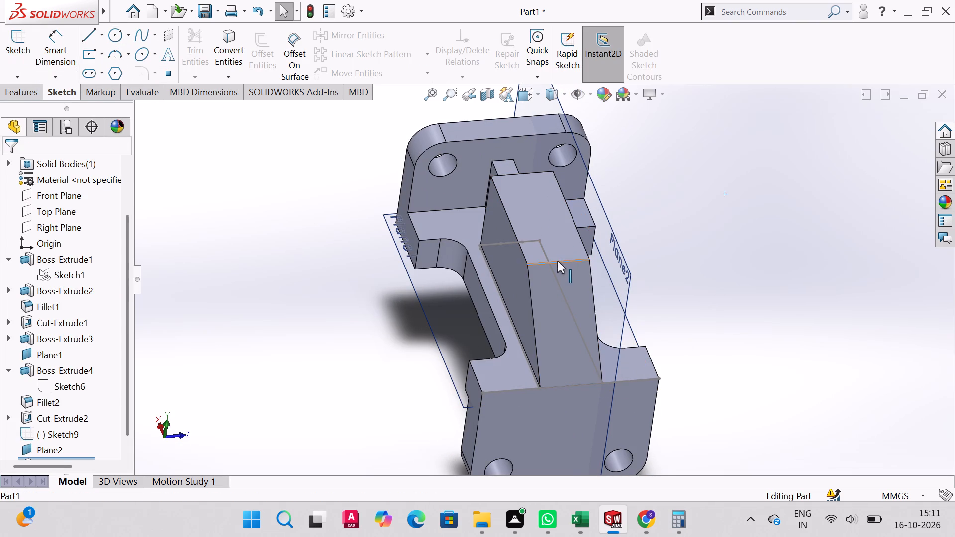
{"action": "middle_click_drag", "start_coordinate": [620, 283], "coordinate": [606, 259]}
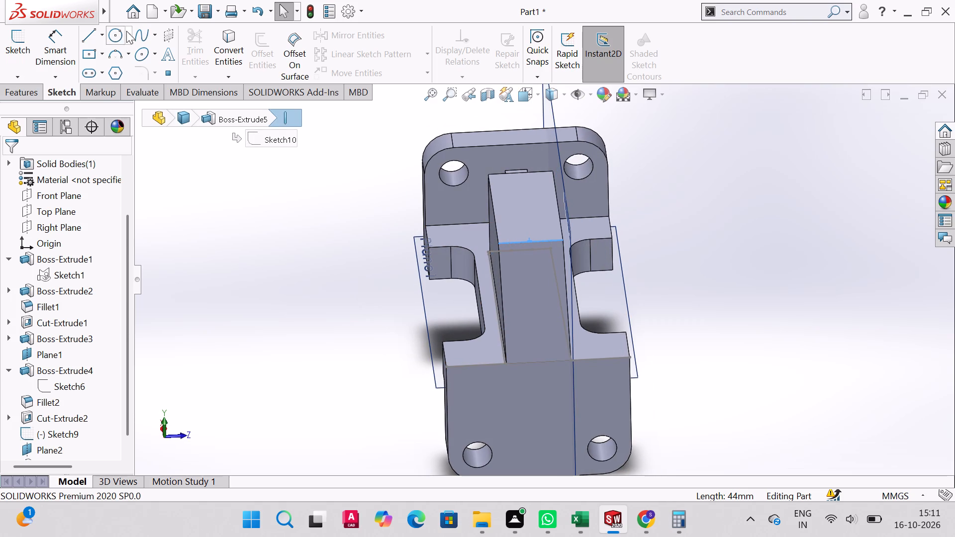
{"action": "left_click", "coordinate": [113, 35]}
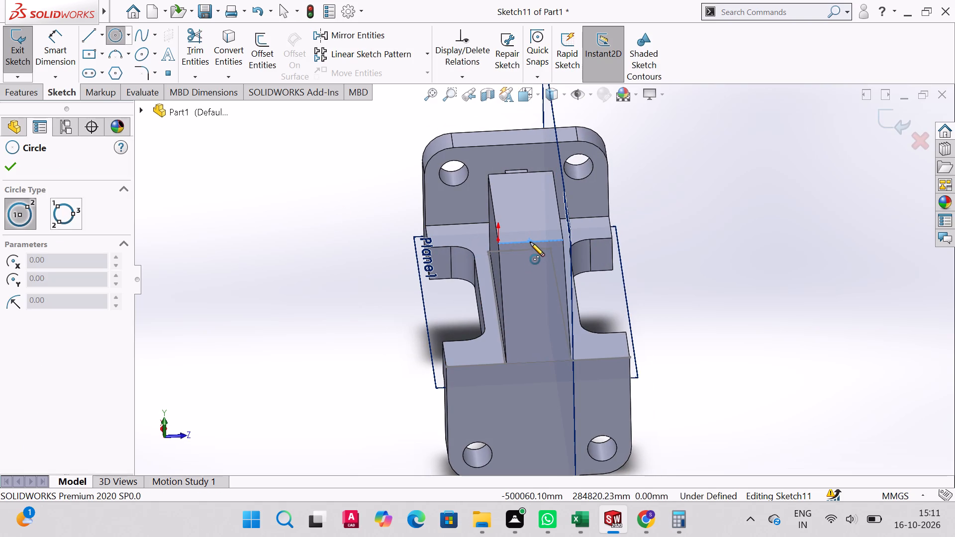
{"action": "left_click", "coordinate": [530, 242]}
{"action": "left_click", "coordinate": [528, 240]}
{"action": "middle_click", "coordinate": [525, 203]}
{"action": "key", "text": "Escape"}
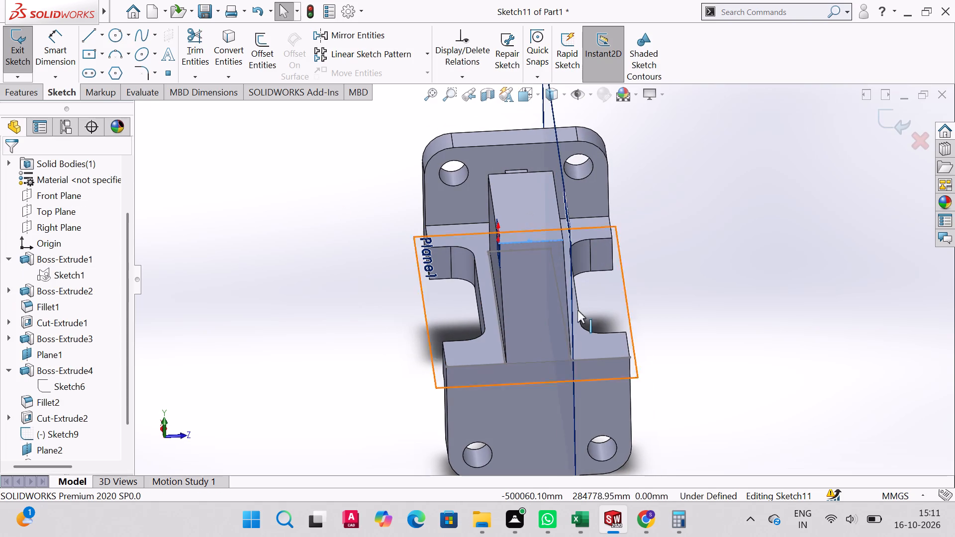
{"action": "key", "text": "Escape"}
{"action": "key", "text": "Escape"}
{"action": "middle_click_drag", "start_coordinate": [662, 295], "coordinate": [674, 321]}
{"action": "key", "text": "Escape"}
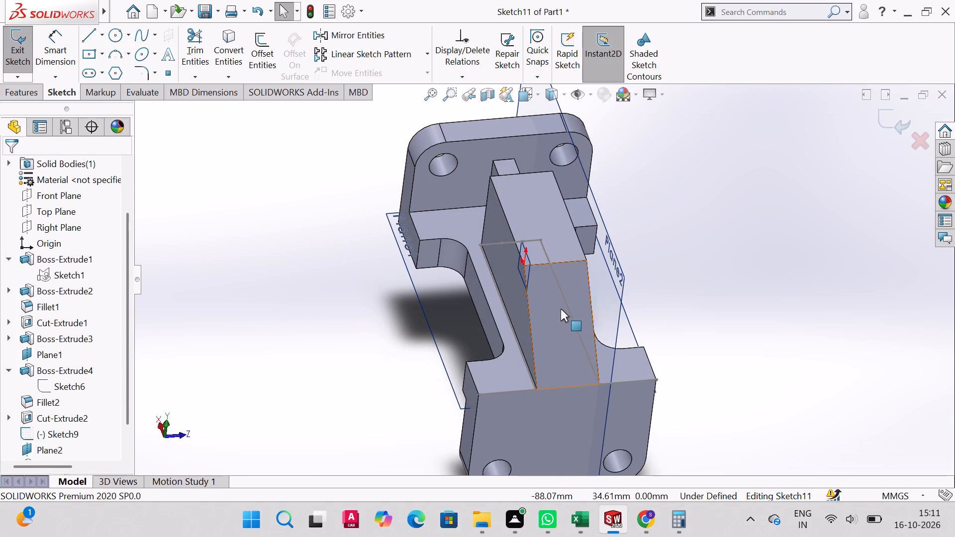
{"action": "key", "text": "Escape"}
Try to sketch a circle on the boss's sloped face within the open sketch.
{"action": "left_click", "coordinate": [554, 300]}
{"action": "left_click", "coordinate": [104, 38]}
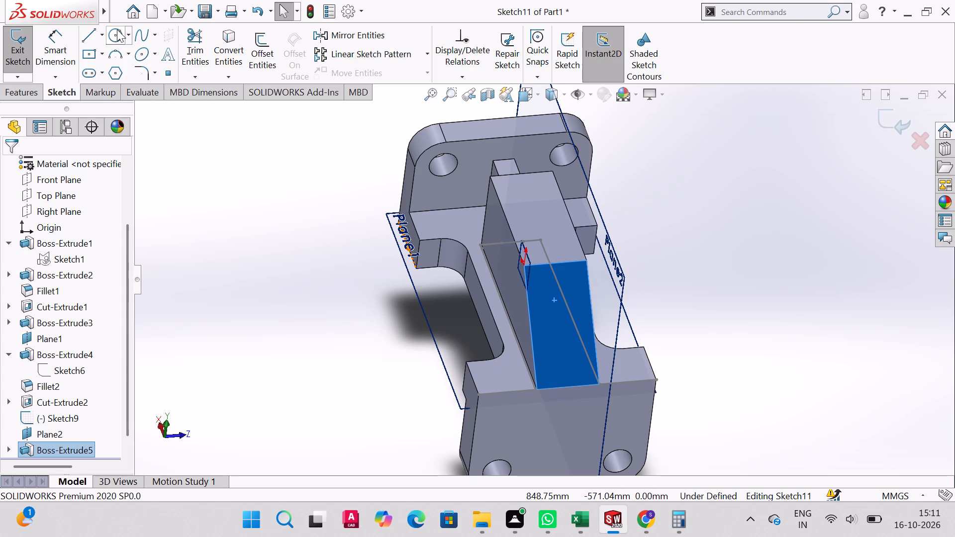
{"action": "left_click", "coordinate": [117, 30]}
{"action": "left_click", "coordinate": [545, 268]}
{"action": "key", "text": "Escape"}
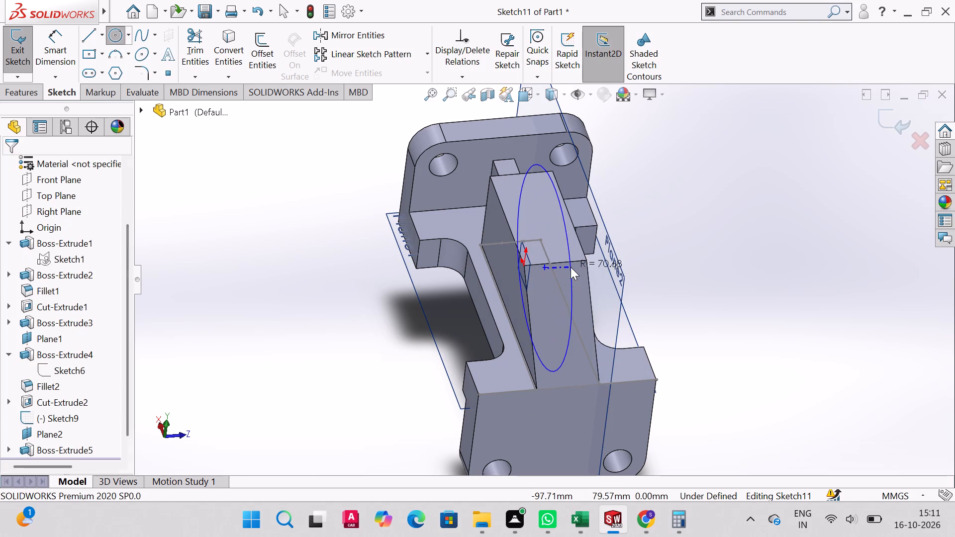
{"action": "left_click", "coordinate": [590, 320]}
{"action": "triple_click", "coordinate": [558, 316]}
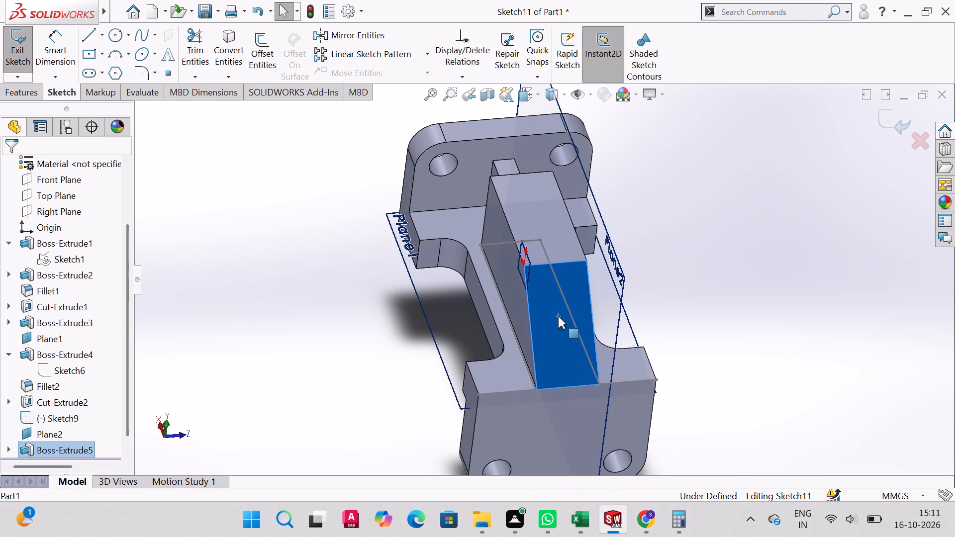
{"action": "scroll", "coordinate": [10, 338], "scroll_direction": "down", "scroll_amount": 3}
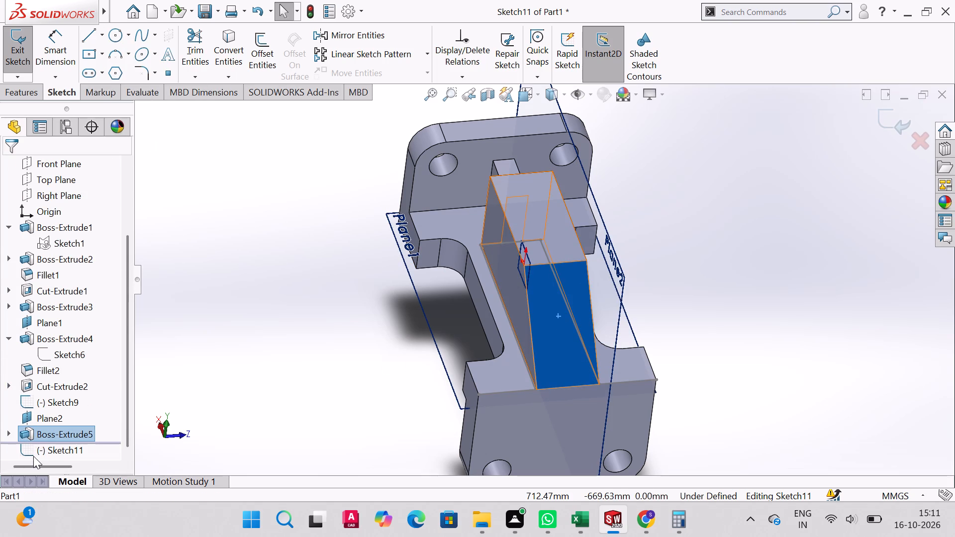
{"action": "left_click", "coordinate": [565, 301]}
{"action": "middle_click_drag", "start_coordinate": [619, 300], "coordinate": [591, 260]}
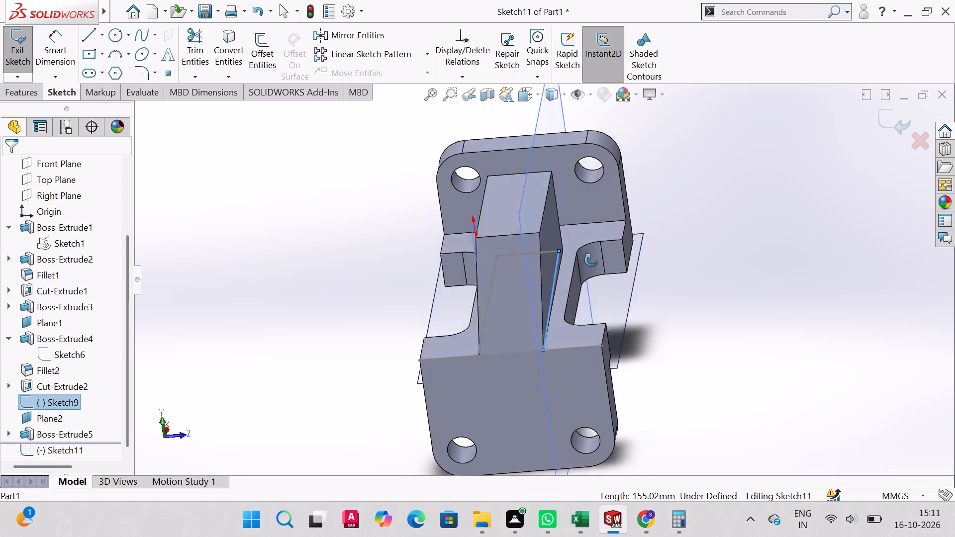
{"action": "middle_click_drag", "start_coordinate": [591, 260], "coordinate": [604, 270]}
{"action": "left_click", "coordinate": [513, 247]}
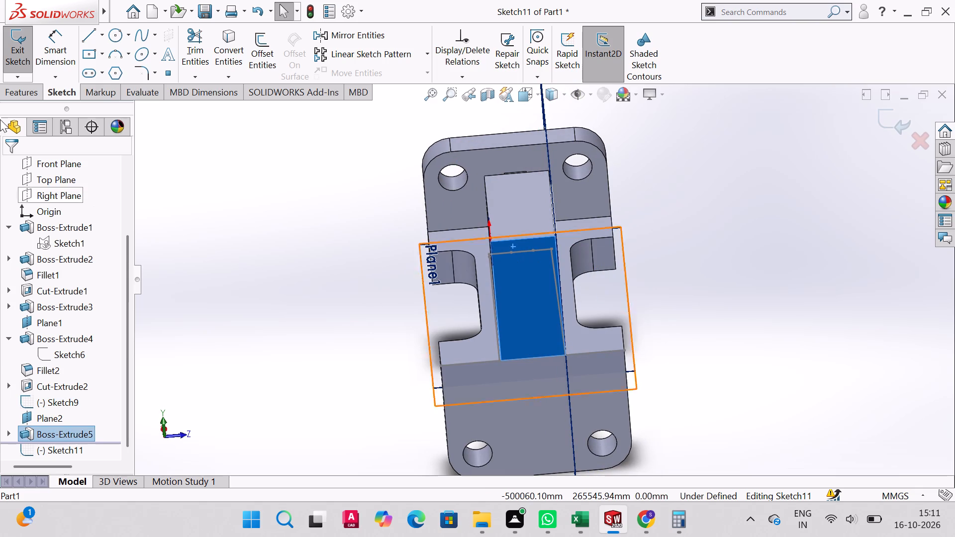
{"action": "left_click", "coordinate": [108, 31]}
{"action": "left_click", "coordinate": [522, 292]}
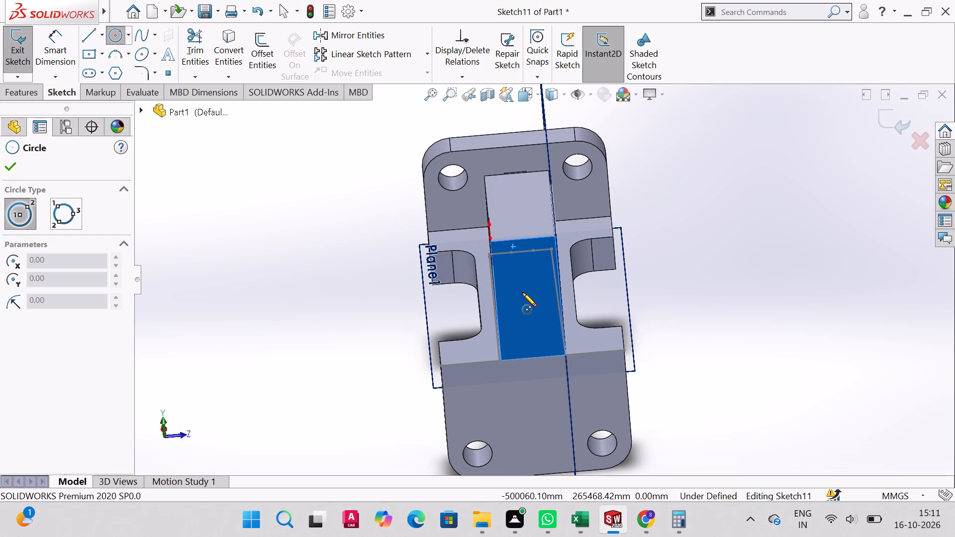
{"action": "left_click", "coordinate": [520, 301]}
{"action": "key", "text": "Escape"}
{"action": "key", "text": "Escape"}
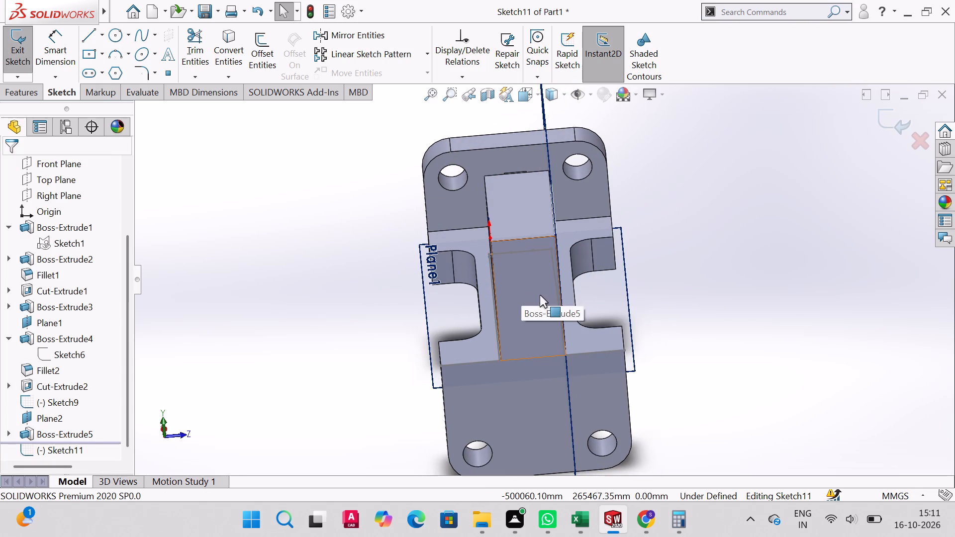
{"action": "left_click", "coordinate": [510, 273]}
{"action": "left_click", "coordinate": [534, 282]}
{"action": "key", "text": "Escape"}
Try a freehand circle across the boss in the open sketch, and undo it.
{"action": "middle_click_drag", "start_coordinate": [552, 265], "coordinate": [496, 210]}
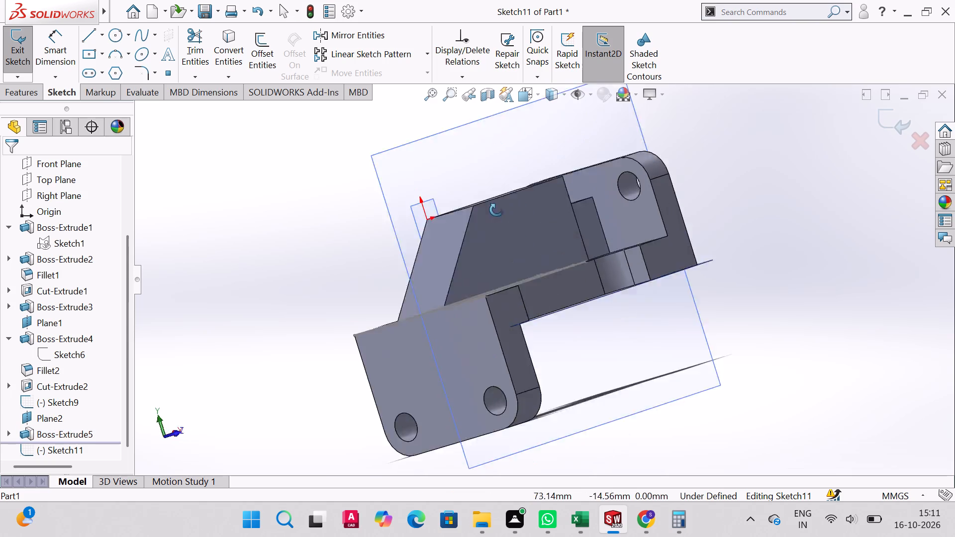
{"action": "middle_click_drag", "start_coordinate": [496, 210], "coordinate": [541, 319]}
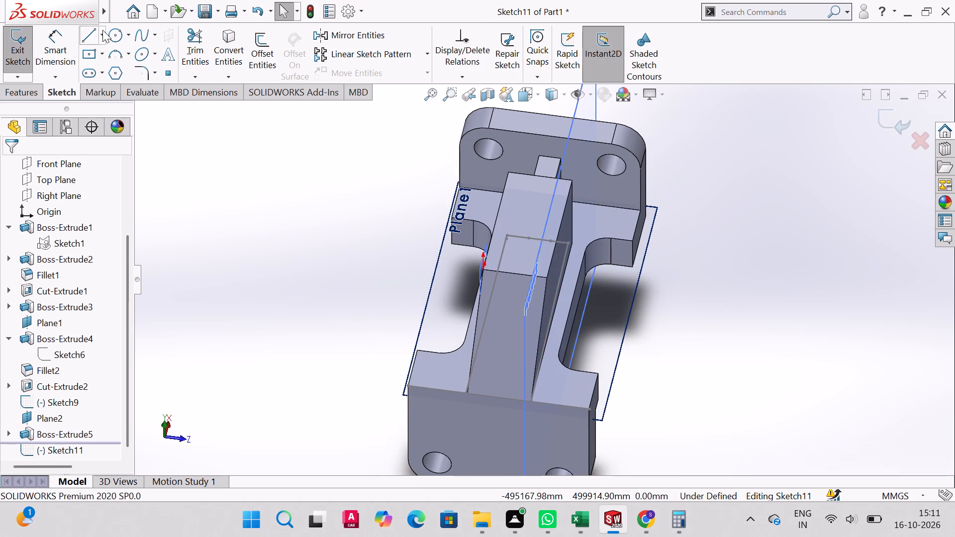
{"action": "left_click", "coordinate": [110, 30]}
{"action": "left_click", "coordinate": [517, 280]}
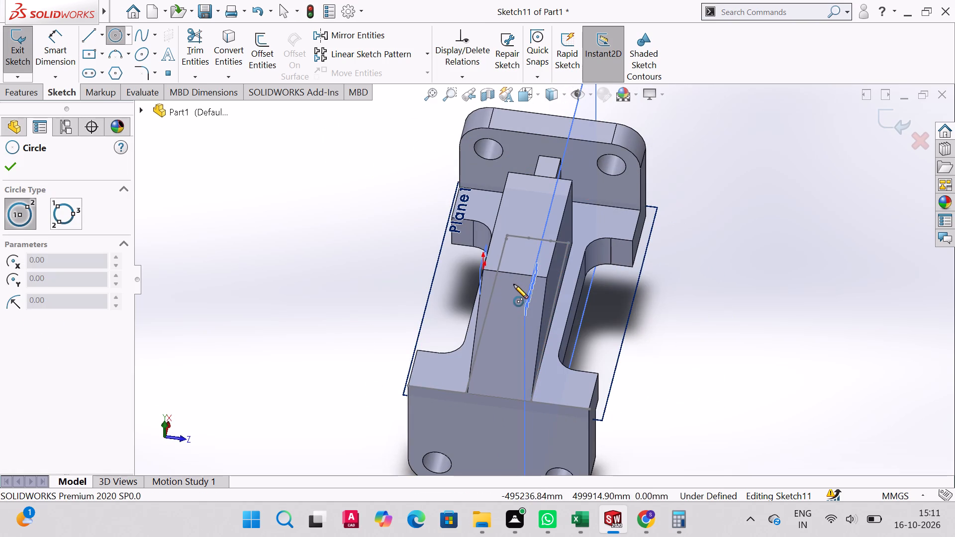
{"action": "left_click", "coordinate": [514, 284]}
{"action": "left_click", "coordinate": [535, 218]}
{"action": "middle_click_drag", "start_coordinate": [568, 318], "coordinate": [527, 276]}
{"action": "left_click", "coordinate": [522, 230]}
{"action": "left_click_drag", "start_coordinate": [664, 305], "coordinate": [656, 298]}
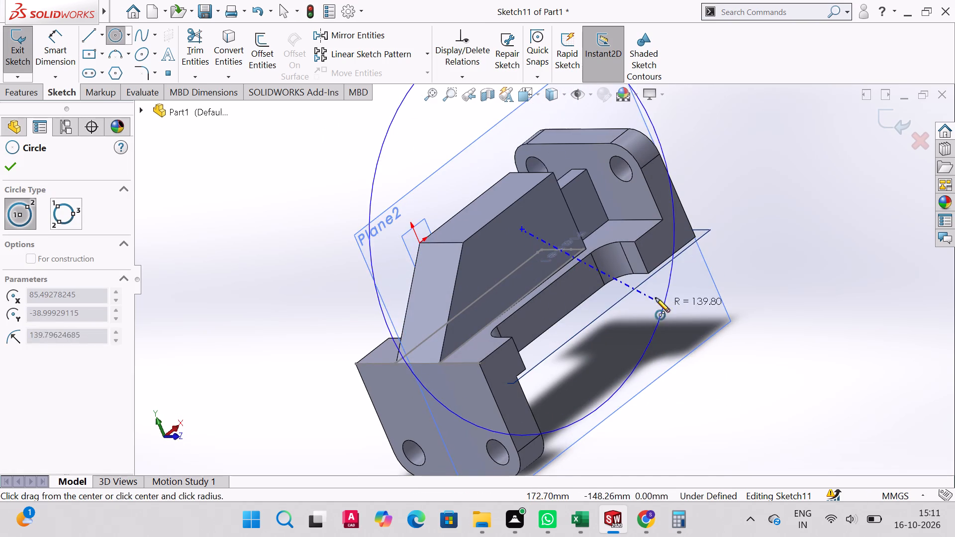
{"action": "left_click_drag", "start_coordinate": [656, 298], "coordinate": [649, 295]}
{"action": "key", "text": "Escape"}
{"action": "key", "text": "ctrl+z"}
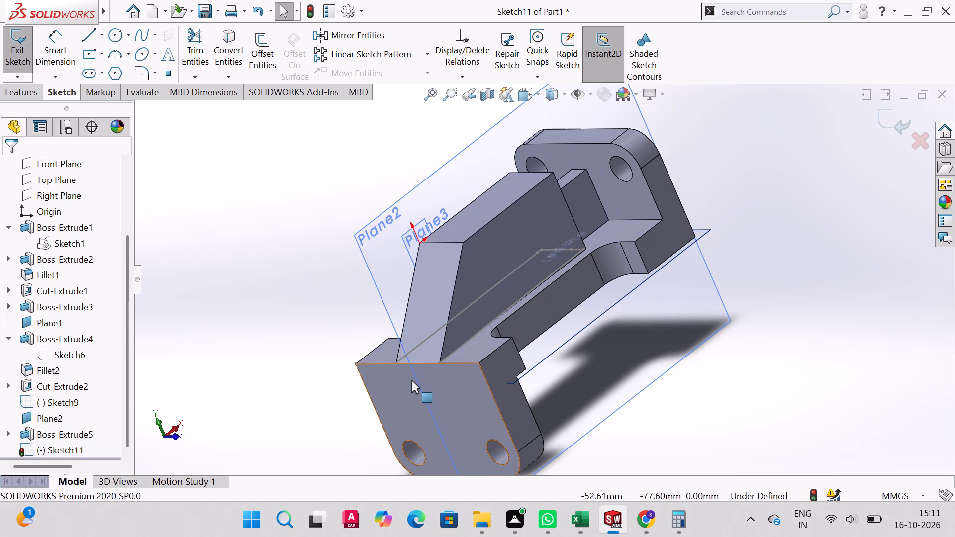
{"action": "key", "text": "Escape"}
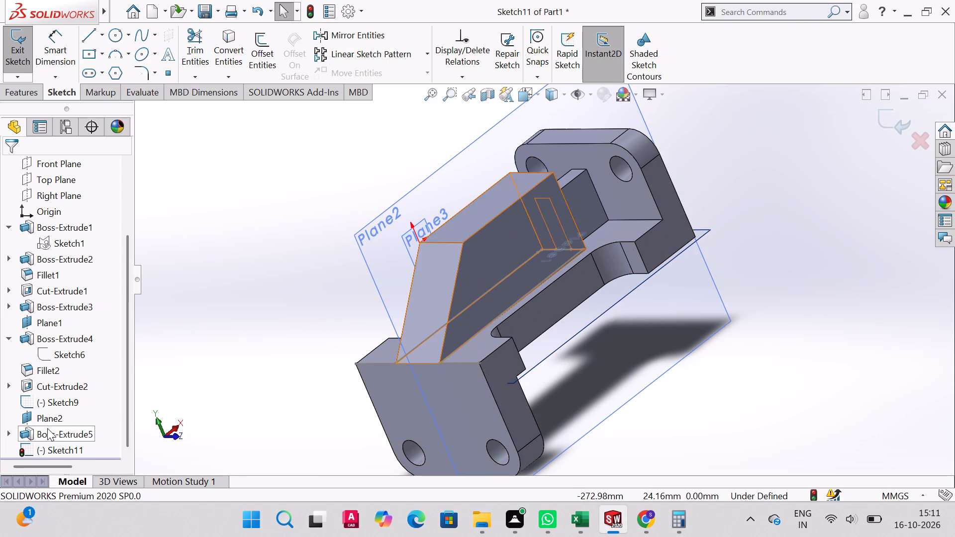
Hide the reference planes Plane2 and Plane1.
{"action": "right_click", "coordinate": [49, 416]}
{"action": "key", "text": "Escape"}
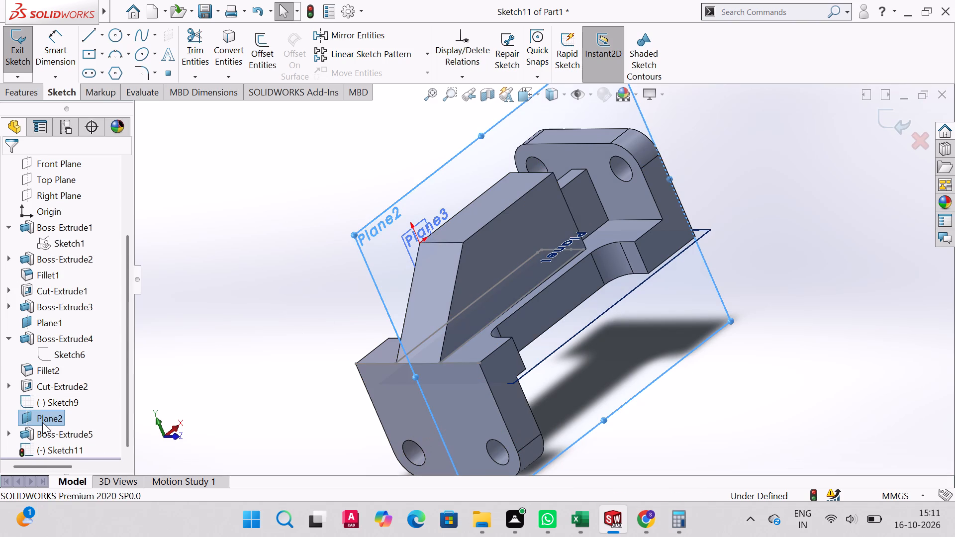
{"action": "left_click", "coordinate": [42, 422]}
{"action": "key", "text": "Escape"}
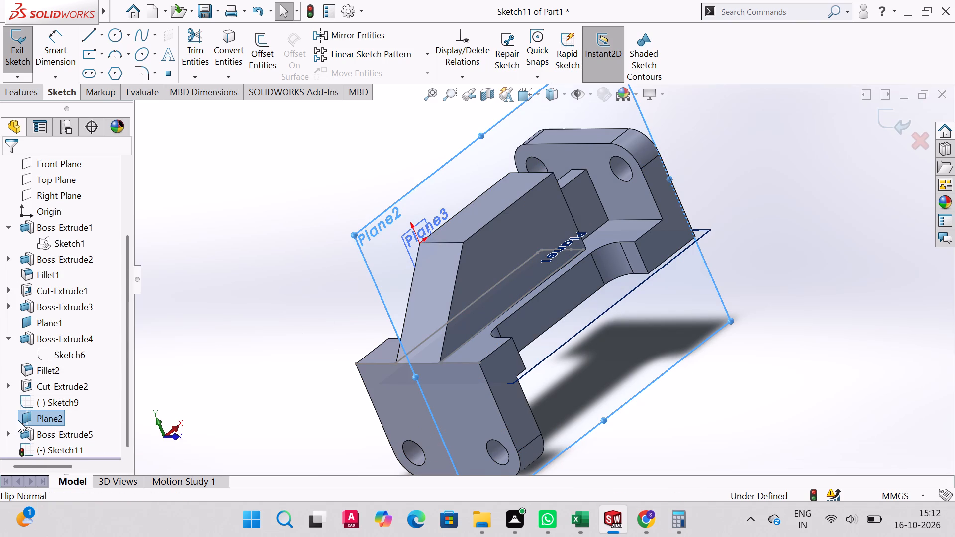
{"action": "left_click", "coordinate": [21, 418]}
{"action": "left_click", "coordinate": [50, 399]}
{"action": "middle_click_drag", "start_coordinate": [354, 345], "coordinate": [368, 368]}
{"action": "left_click", "coordinate": [25, 322]}
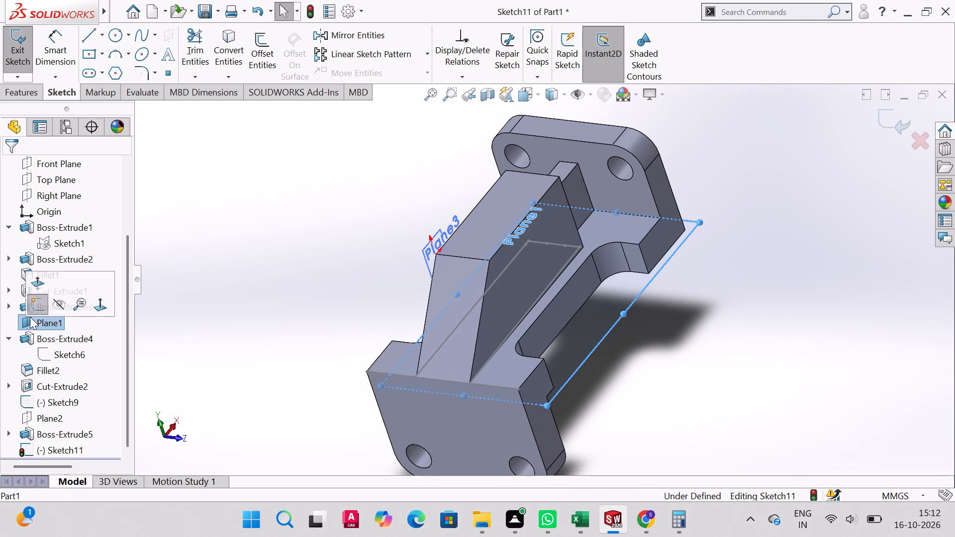
{"action": "left_click", "coordinate": [58, 303]}
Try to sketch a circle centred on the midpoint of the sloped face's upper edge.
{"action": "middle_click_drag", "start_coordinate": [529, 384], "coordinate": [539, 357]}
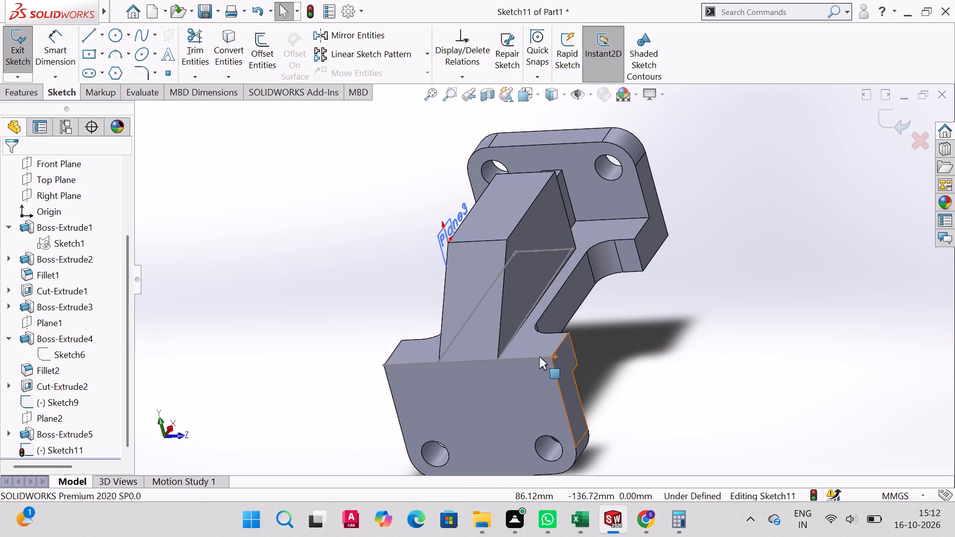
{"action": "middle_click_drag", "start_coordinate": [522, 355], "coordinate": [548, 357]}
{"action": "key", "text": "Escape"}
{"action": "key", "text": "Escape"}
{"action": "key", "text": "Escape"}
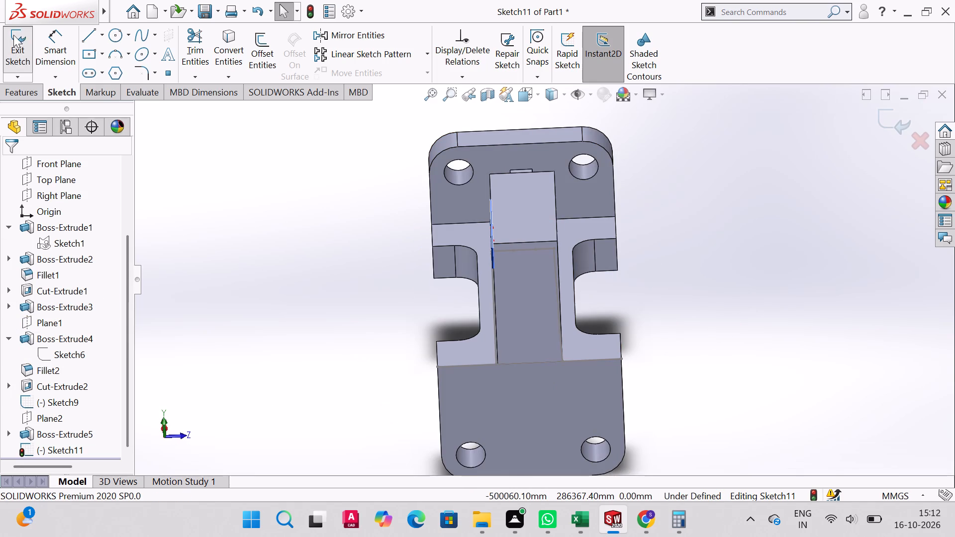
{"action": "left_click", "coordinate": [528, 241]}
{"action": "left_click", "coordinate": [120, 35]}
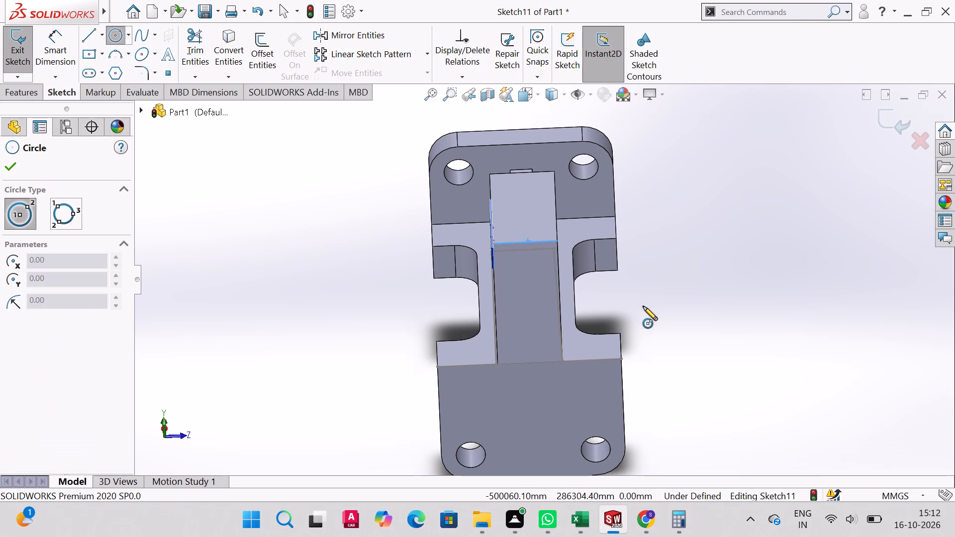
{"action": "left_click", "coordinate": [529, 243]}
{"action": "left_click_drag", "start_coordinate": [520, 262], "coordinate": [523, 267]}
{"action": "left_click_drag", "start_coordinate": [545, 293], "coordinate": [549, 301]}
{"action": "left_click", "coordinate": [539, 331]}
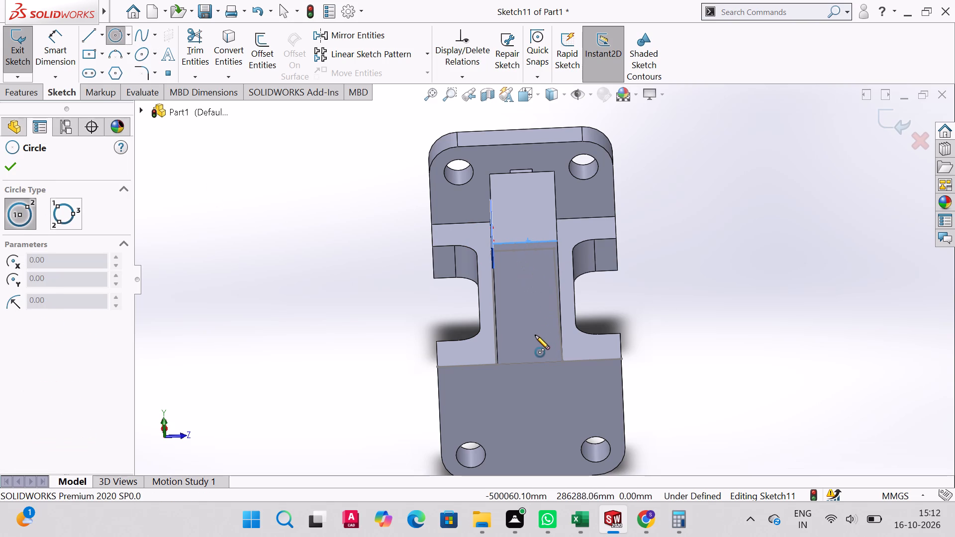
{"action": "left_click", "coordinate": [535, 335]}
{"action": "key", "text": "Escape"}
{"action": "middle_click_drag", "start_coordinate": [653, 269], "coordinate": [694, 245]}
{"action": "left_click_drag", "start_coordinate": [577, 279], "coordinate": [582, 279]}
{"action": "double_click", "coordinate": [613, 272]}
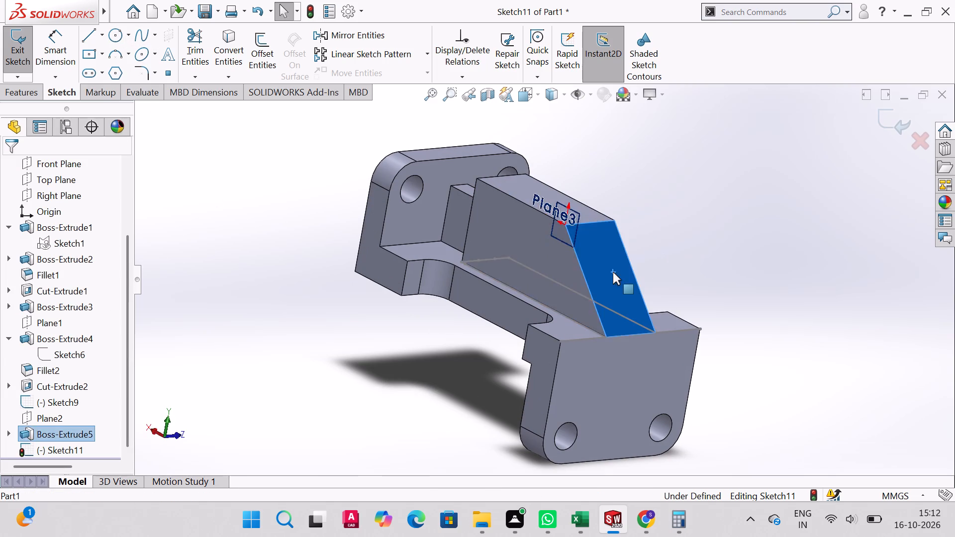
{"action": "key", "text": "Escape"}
Exit the open sketch without adding any geometry to it.
{"action": "middle_click_drag", "start_coordinate": [463, 354], "coordinate": [343, 394]}
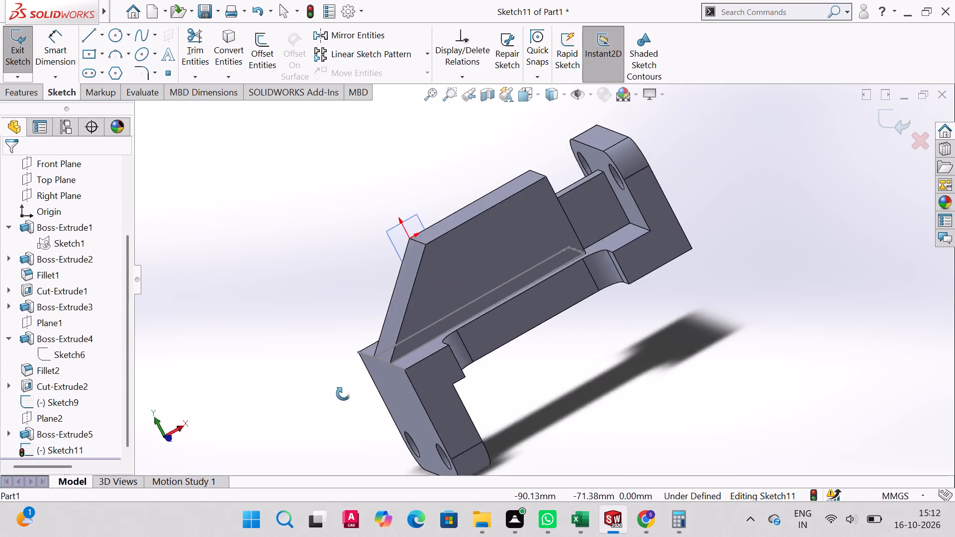
{"action": "middle_click_drag", "start_coordinate": [343, 394], "coordinate": [396, 422]}
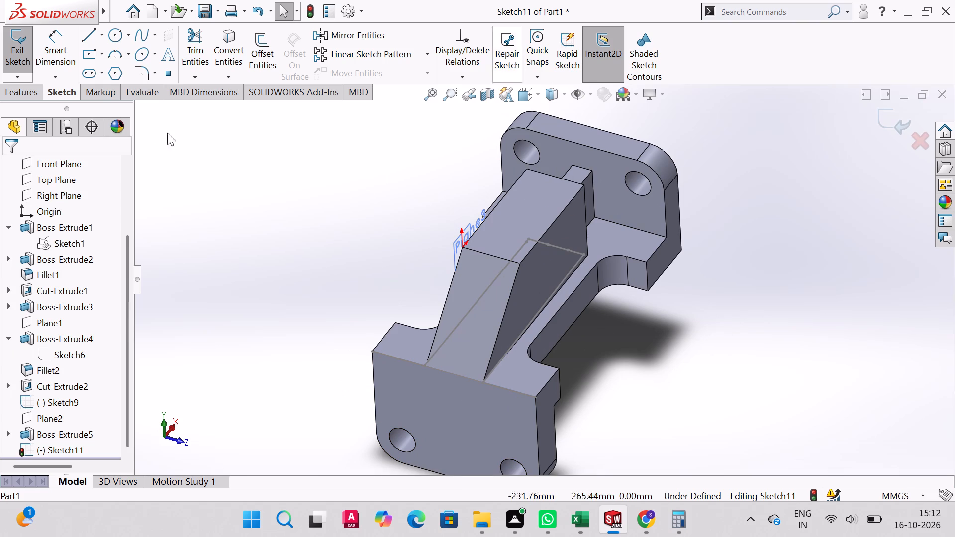
{"action": "left_click", "coordinate": [23, 95]}
{"action": "left_click", "coordinate": [542, 45]}
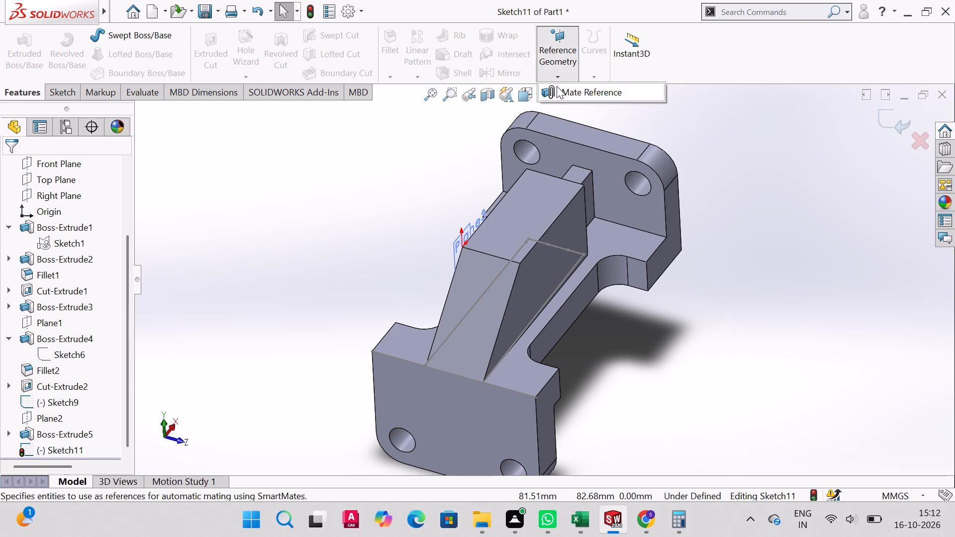
{"action": "left_click_drag", "start_coordinate": [61, 74], "coordinate": [61, 79]}
{"action": "left_click", "coordinate": [60, 82]}
{"action": "left_click", "coordinate": [60, 87]}
{"action": "left_click", "coordinate": [22, 43]}
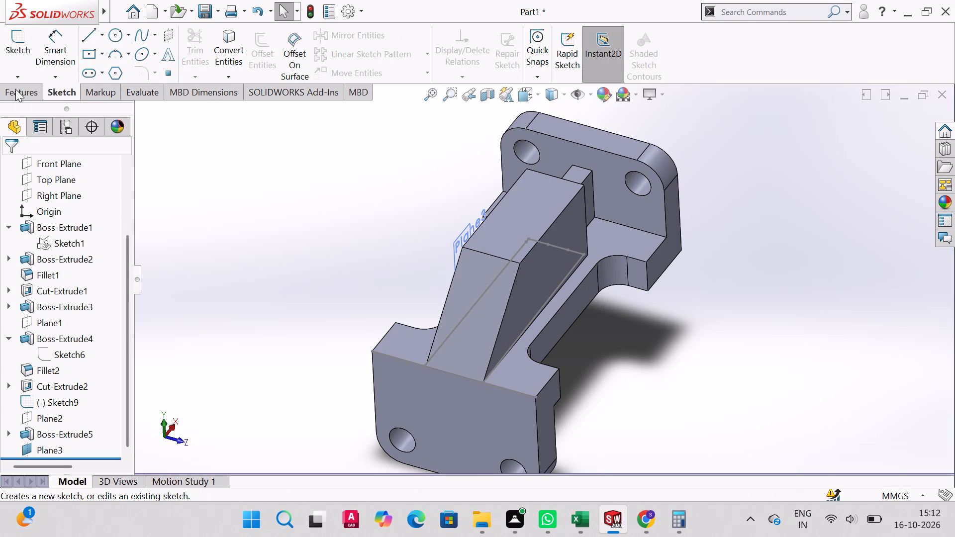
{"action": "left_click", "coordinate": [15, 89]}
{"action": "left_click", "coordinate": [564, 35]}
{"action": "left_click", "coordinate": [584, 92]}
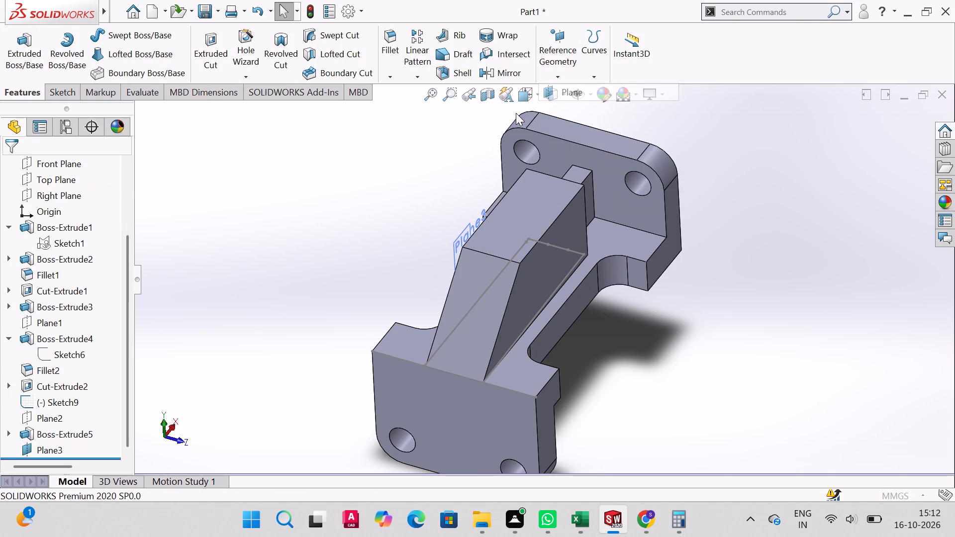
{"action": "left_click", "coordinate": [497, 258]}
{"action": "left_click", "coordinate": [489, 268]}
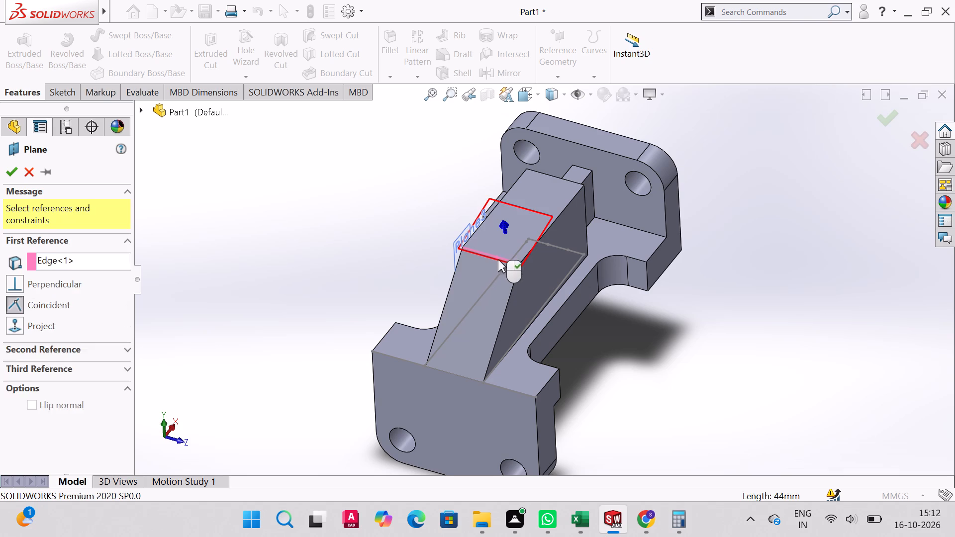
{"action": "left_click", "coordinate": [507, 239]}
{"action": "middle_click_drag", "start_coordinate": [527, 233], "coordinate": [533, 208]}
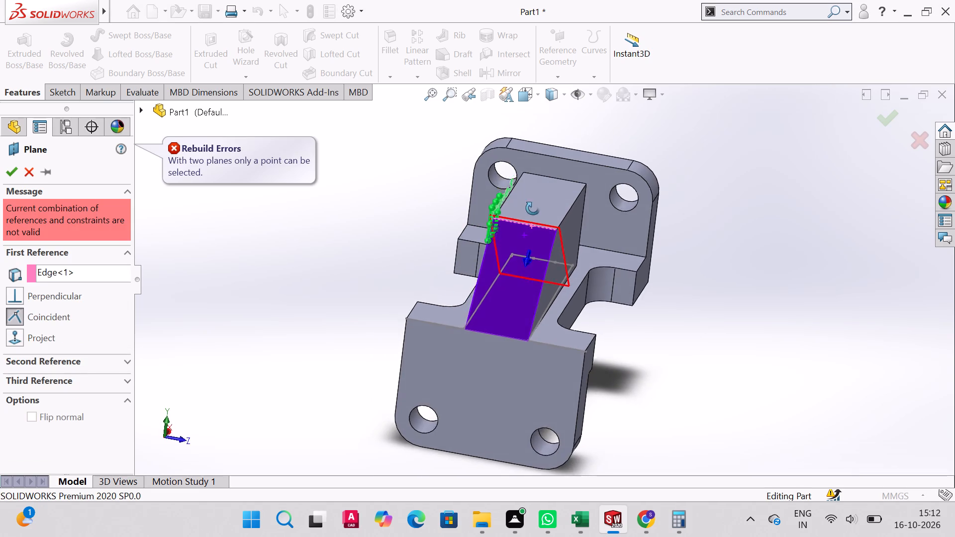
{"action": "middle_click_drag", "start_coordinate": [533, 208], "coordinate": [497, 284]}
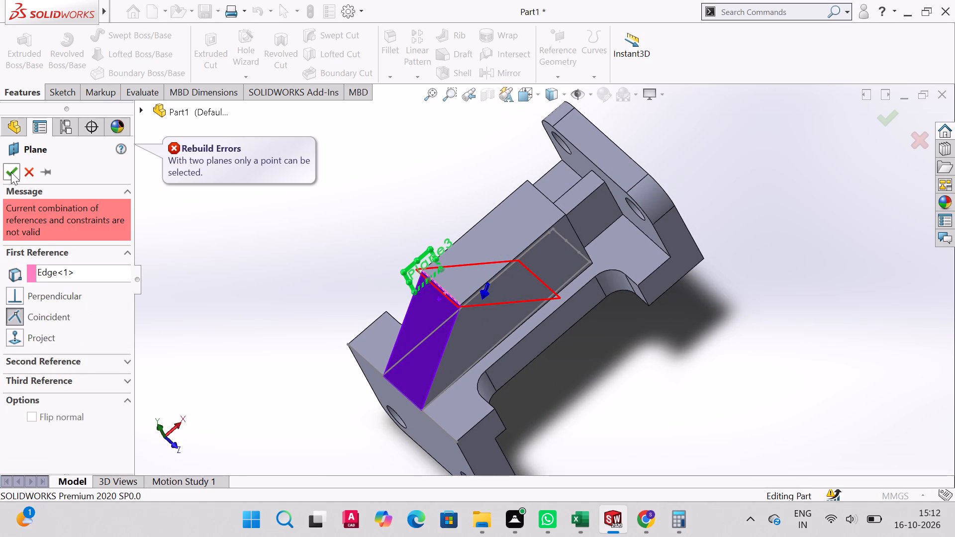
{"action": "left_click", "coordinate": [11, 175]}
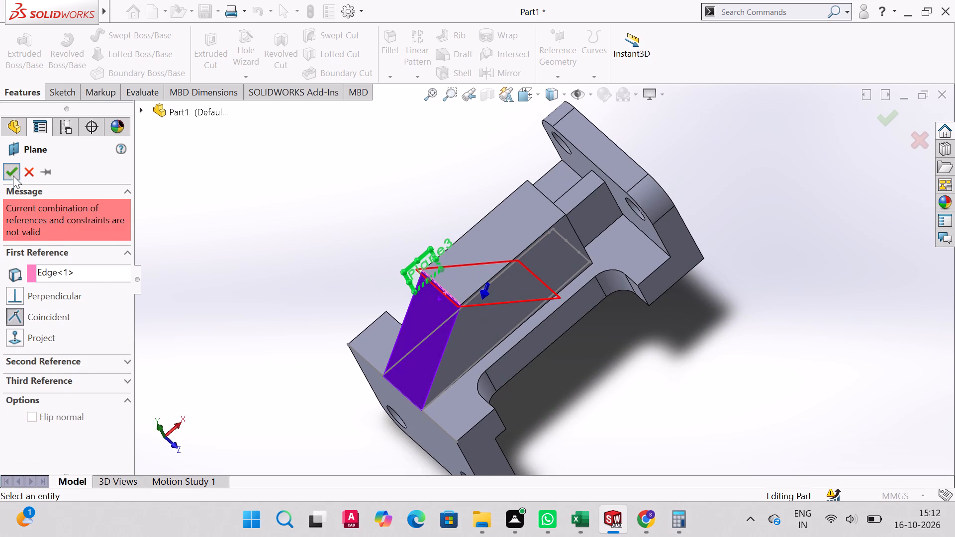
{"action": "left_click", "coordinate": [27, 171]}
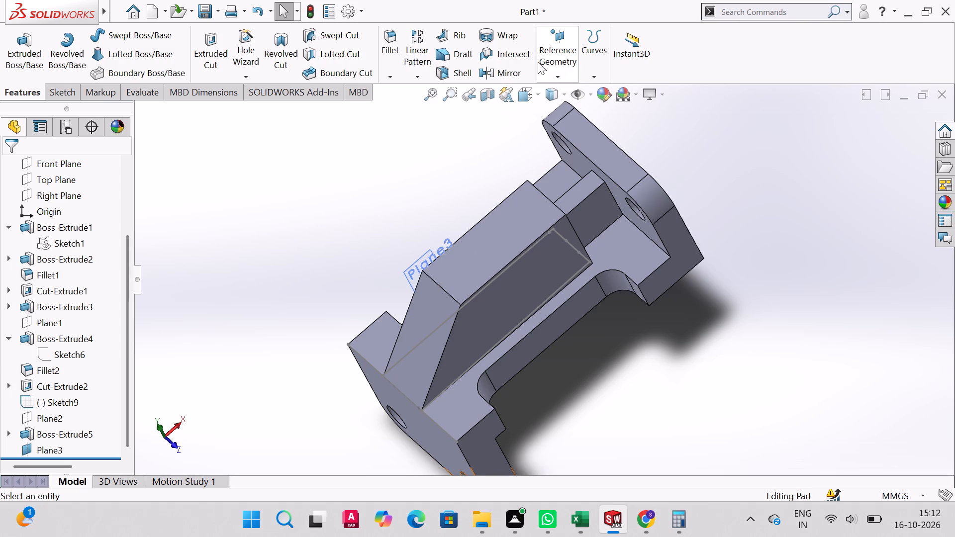
Create a reference plane from the boss's sloped face with a 0 mm offset.
{"action": "left_click", "coordinate": [565, 52]}
{"action": "left_click", "coordinate": [569, 95]}
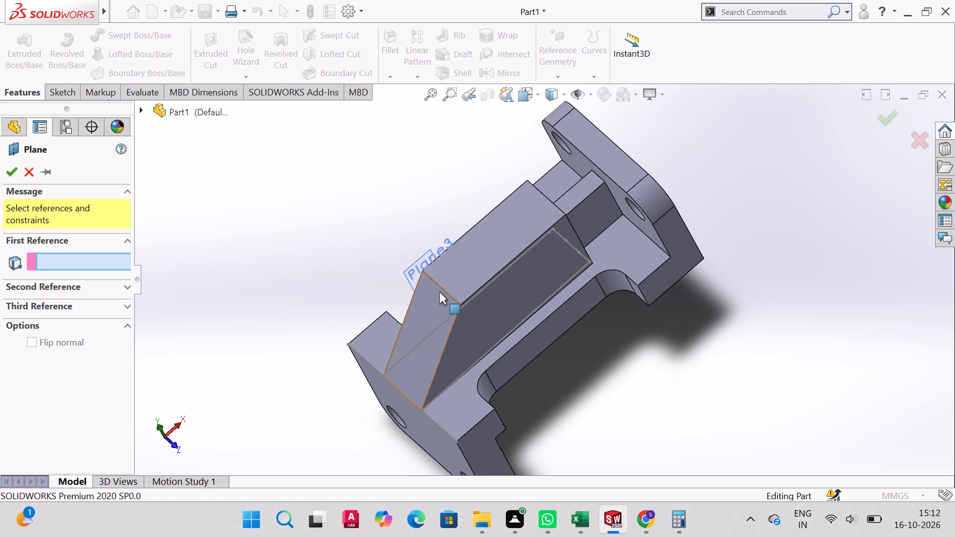
{"action": "left_click", "coordinate": [440, 290]}
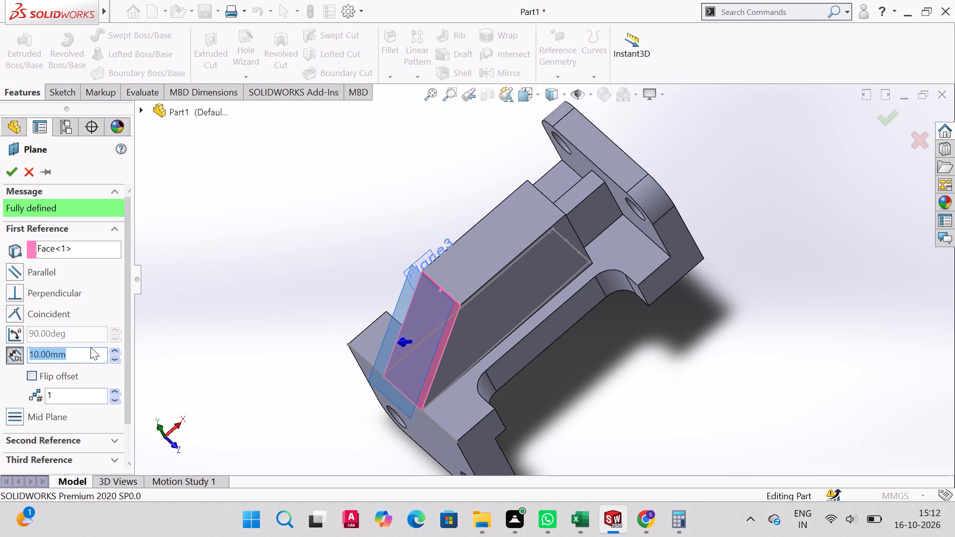
{"action": "key", "text": "0"}
{"action": "key", "text": "Return"}
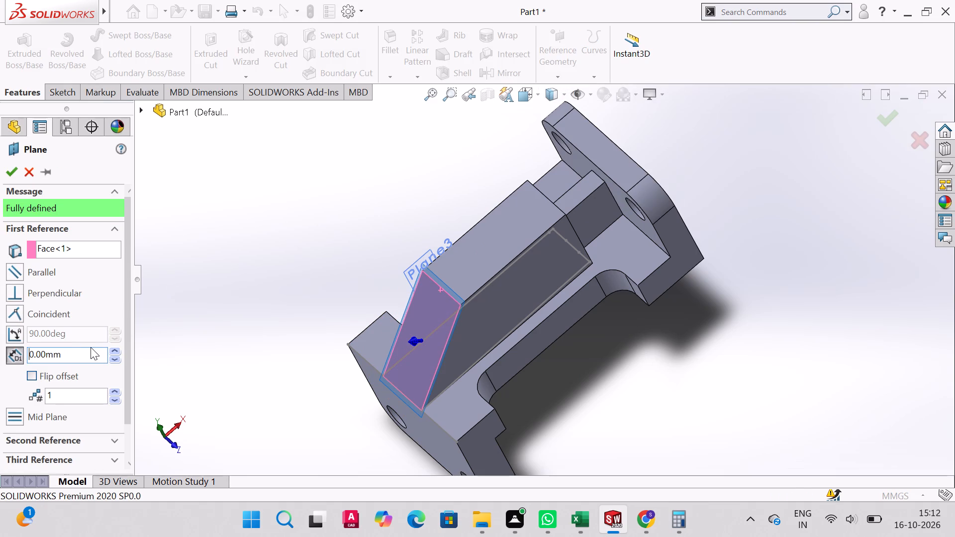
{"action": "left_click", "coordinate": [16, 167]}
On the new plane, sketch a circle centred on the midpoint of the sloped face's upper edge and set its diameter to 24 mm.
{"action": "middle_click_drag", "start_coordinate": [465, 176], "coordinate": [483, 164]}
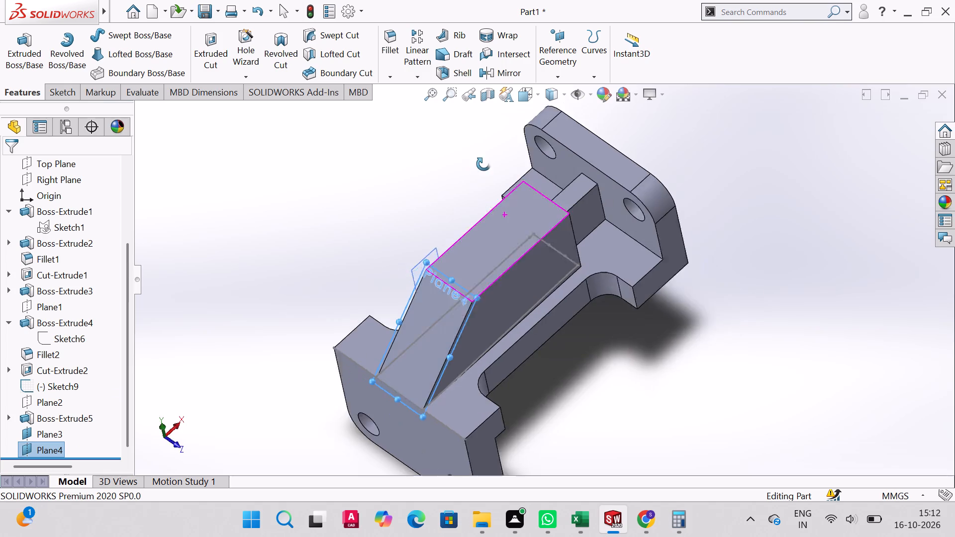
{"action": "middle_click_drag", "start_coordinate": [483, 164], "coordinate": [507, 193]}
{"action": "left_click", "coordinate": [60, 100]}
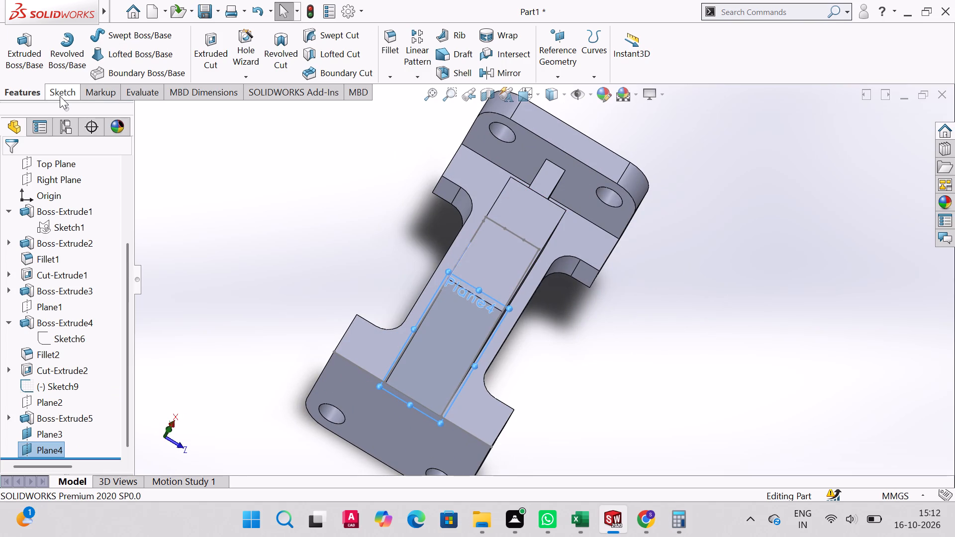
{"action": "left_click", "coordinate": [60, 96]}
{"action": "left_click", "coordinate": [111, 46]}
{"action": "left_click", "coordinate": [115, 39]}
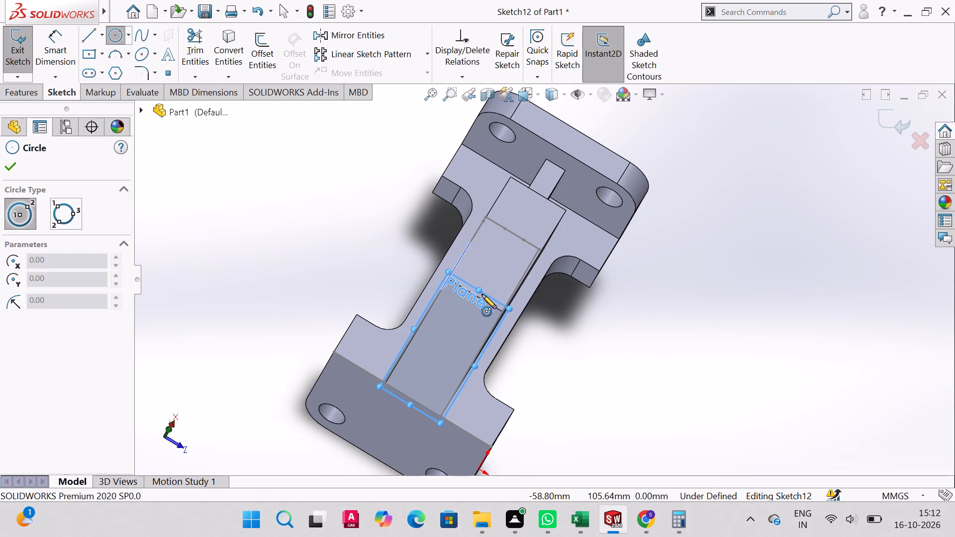
{"action": "left_click", "coordinate": [475, 295]}
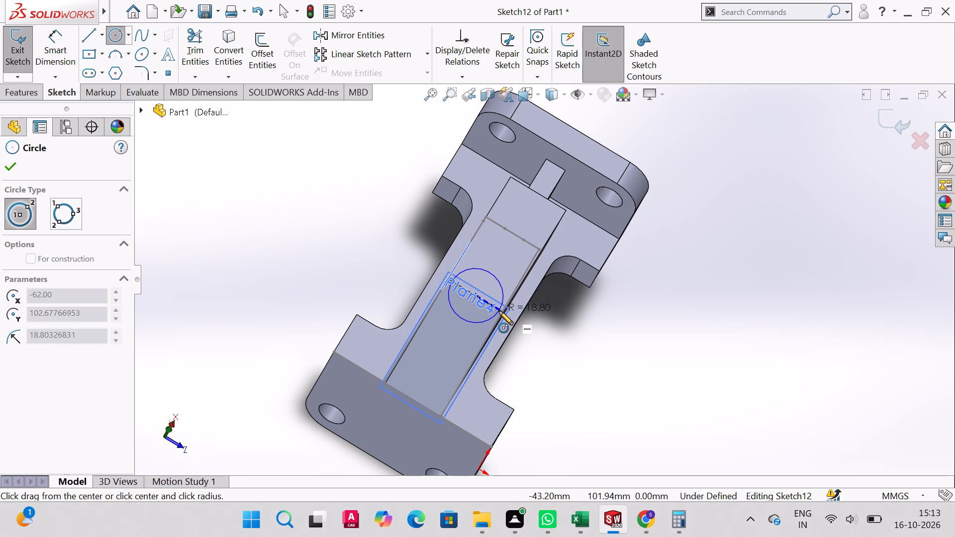
{"action": "left_click", "coordinate": [509, 314]}
{"action": "right_click", "coordinate": [510, 314]}
{"action": "left_click", "coordinate": [548, 316]}
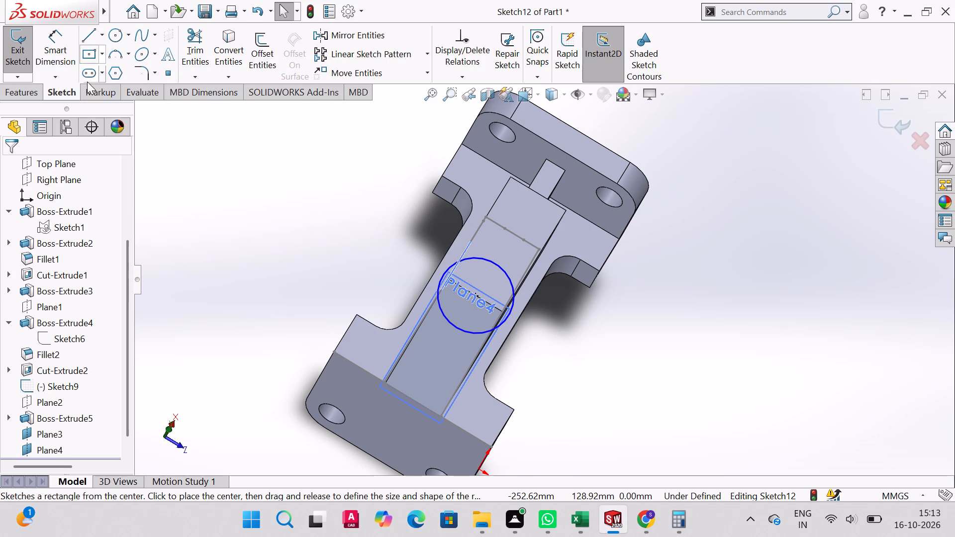
{"action": "left_click", "coordinate": [54, 37]}
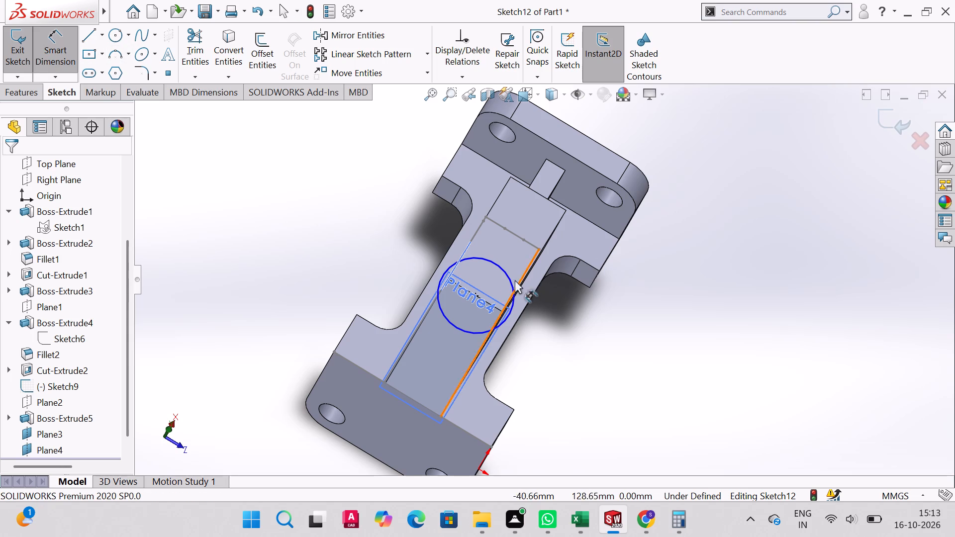
{"action": "left_click", "coordinate": [506, 275]}
{"action": "left_click", "coordinate": [580, 290]}
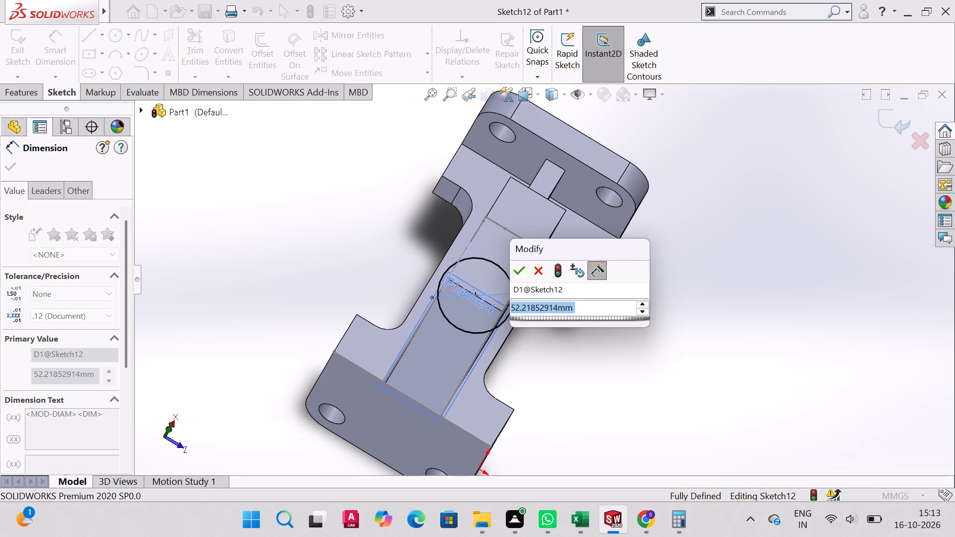
{"action": "type", "text": "24"}
{"action": "key", "text": "Return"}
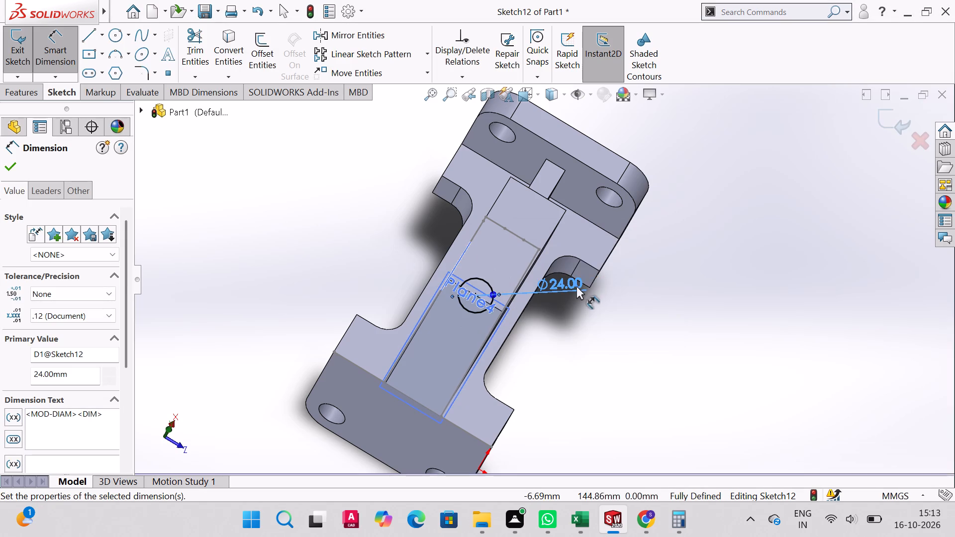
Sketch a smaller circle concentric with the 24 mm circle and set its diameter to 10 mm.
{"action": "scroll", "coordinate": [555, 334], "scroll_direction": "up", "scroll_amount": 3}
{"action": "scroll", "coordinate": [573, 309], "scroll_direction": "down", "scroll_amount": 3}
{"action": "middle_click_drag", "start_coordinate": [571, 319], "coordinate": [562, 286]}
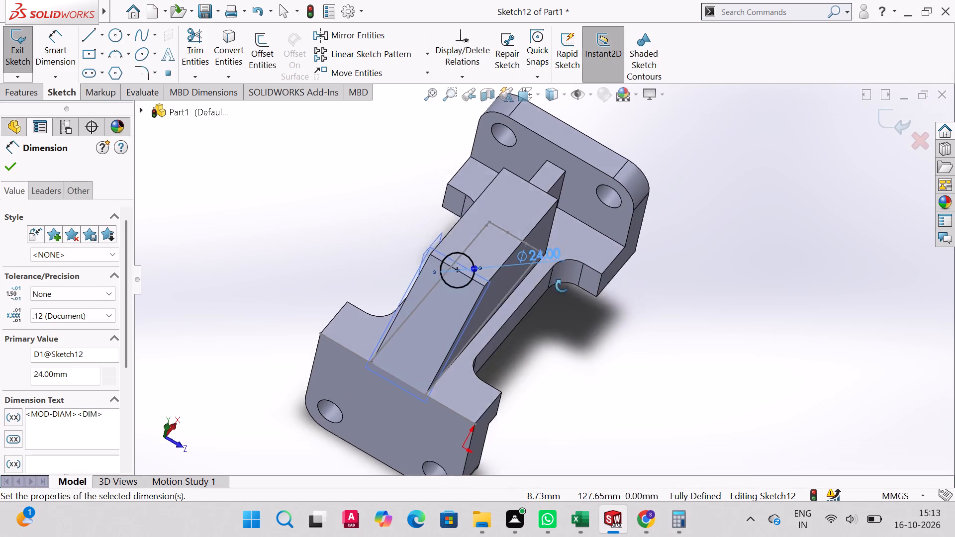
{"action": "middle_click_drag", "start_coordinate": [562, 286], "coordinate": [572, 281]}
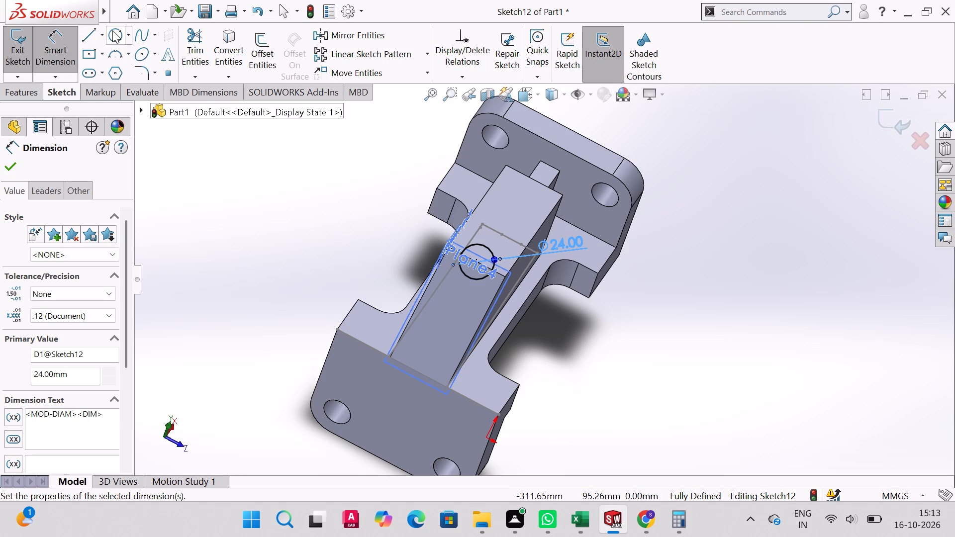
{"action": "left_click", "coordinate": [112, 30]}
{"action": "scroll", "coordinate": [489, 266], "scroll_direction": "up", "scroll_amount": 2}
{"action": "scroll", "coordinate": [489, 266], "scroll_direction": "down", "scroll_amount": 5}
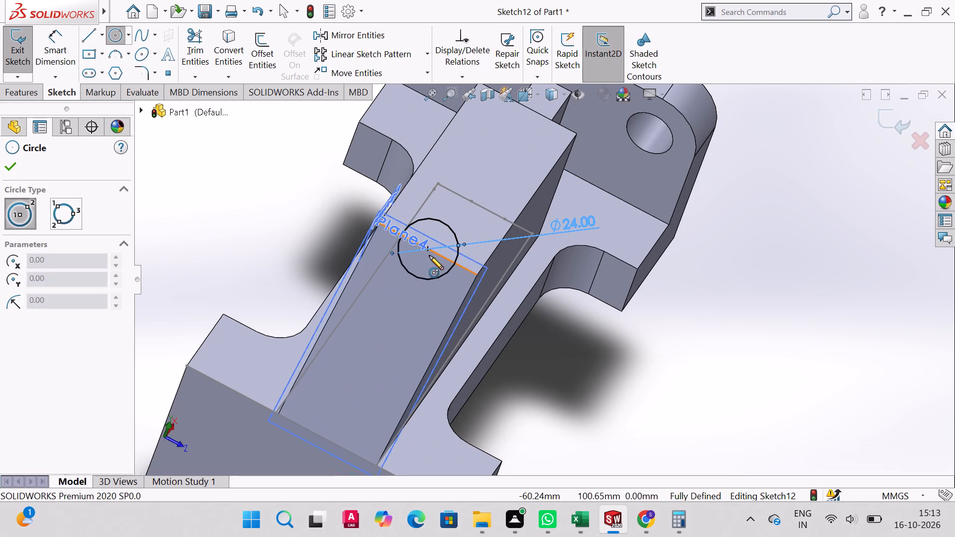
{"action": "left_click", "coordinate": [428, 248]}
{"action": "left_click", "coordinate": [436, 252]}
{"action": "right_click", "coordinate": [439, 252]}
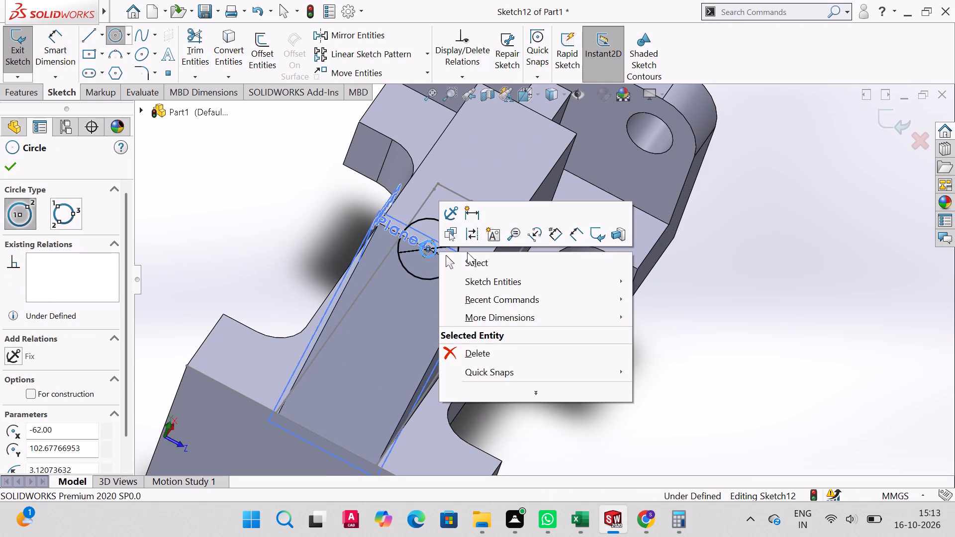
{"action": "left_click", "coordinate": [472, 259]}
{"action": "left_click", "coordinate": [435, 245]}
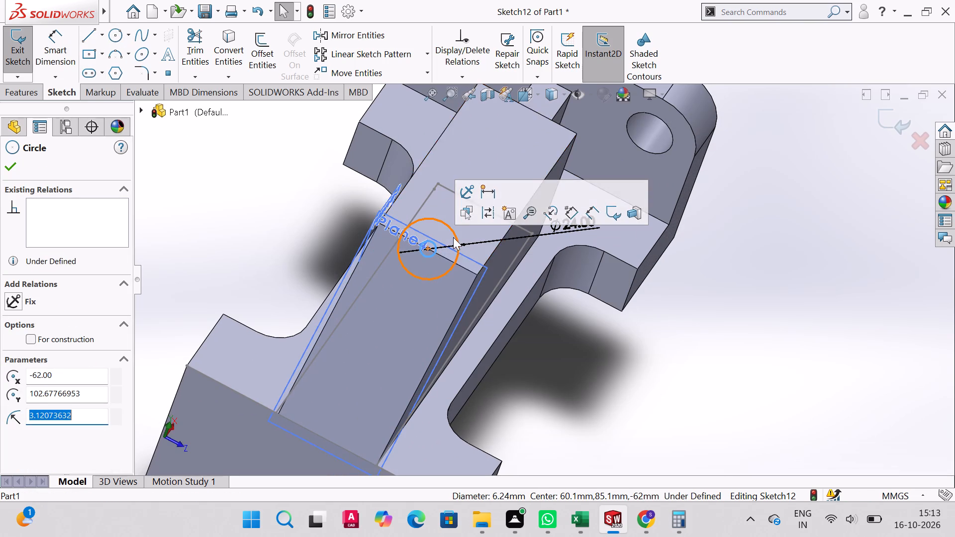
{"action": "left_click", "coordinate": [62, 42]}
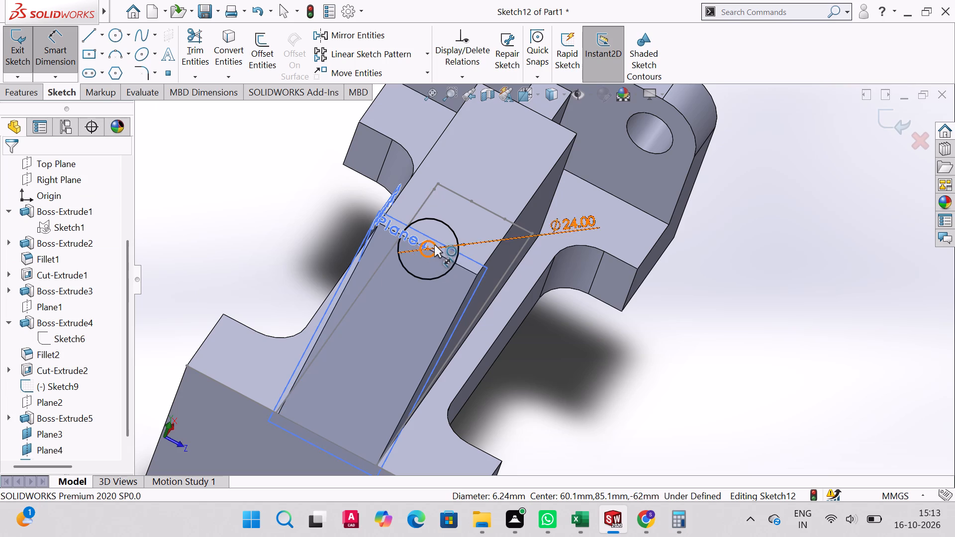
{"action": "left_click", "coordinate": [434, 244]}
{"action": "left_click", "coordinate": [490, 217]}
{"action": "type", "text": "10"}
{"action": "key", "text": "Return"}
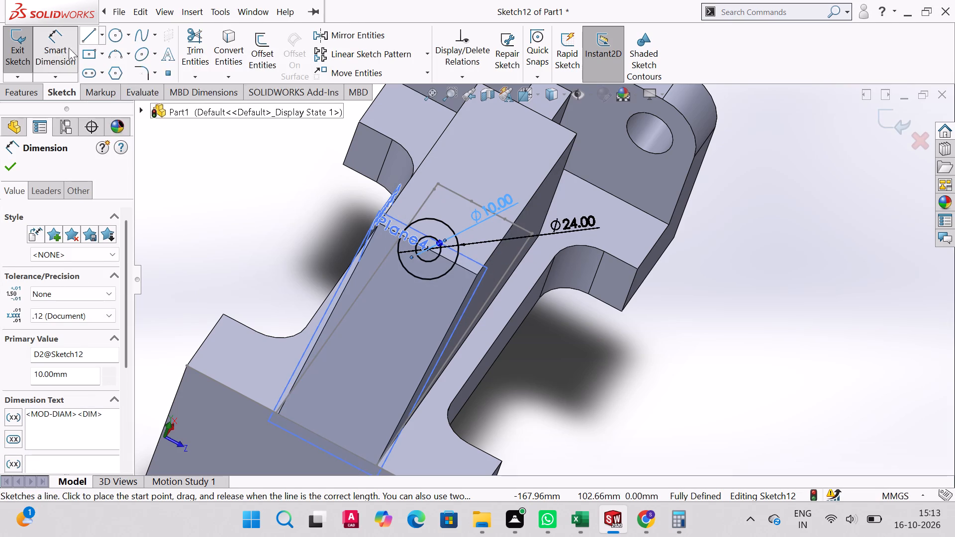
Sketch a third concentric circle between the existing two and set its diameter to 20 mm.
{"action": "left_click", "coordinate": [114, 30]}
{"action": "left_click", "coordinate": [426, 248]}
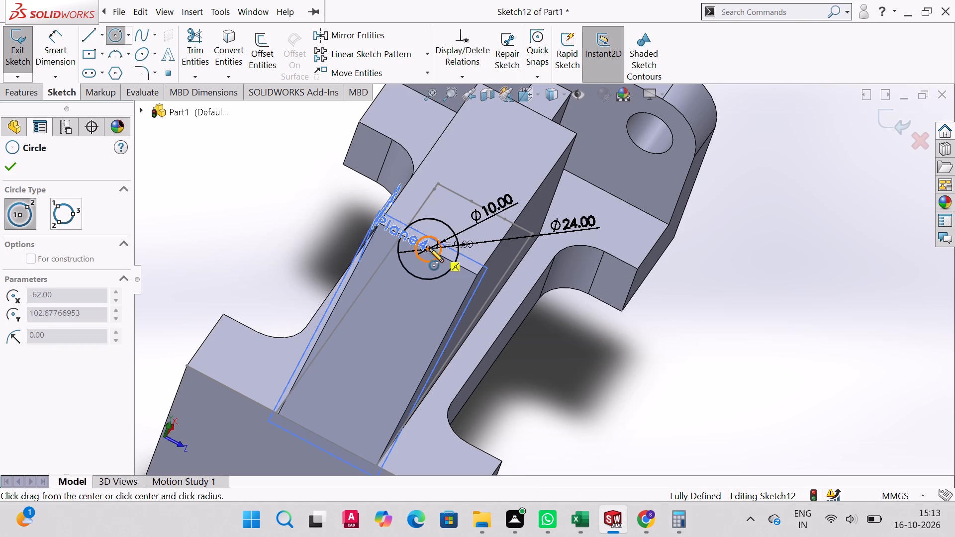
{"action": "left_click", "coordinate": [452, 256]}
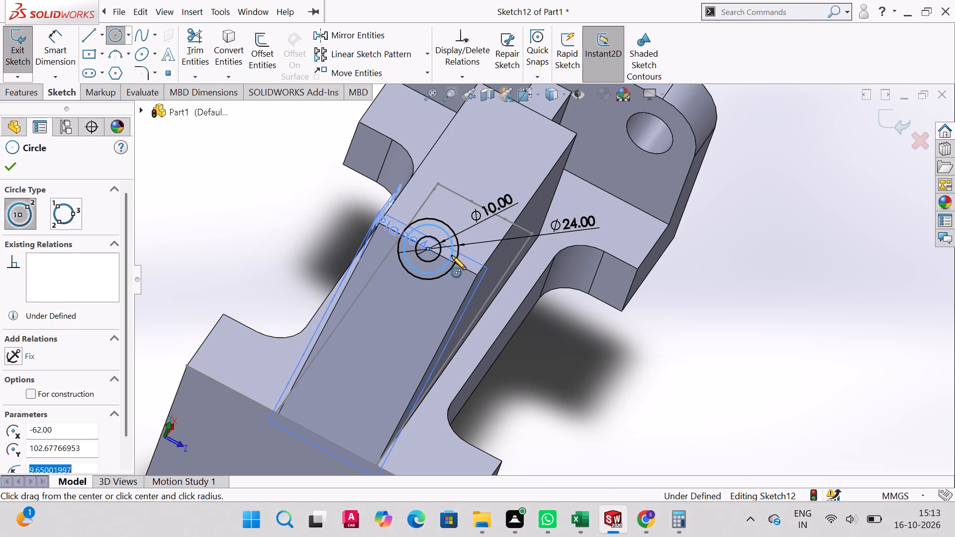
{"action": "right_click", "coordinate": [453, 256]}
{"action": "left_click", "coordinate": [482, 266]}
{"action": "left_click", "coordinate": [56, 40]}
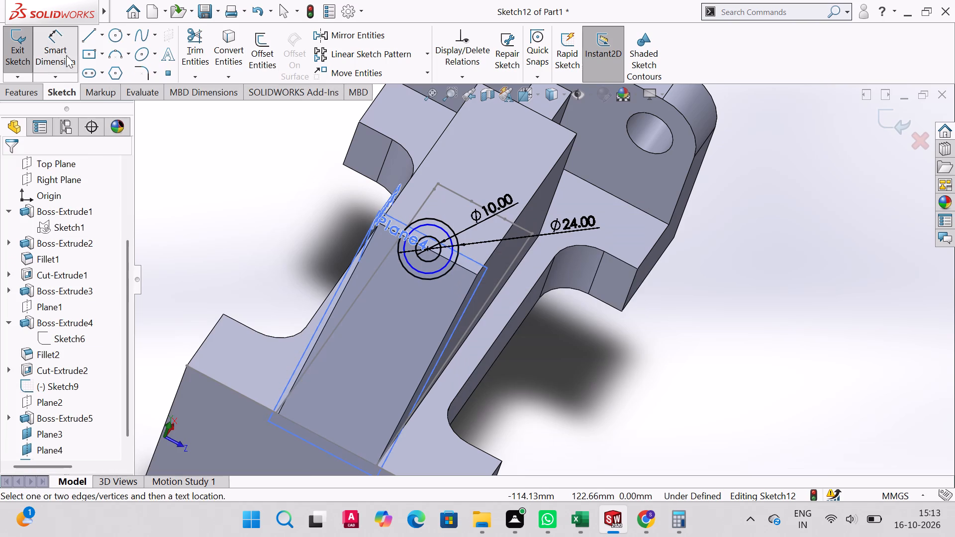
{"action": "left_click", "coordinate": [448, 241]}
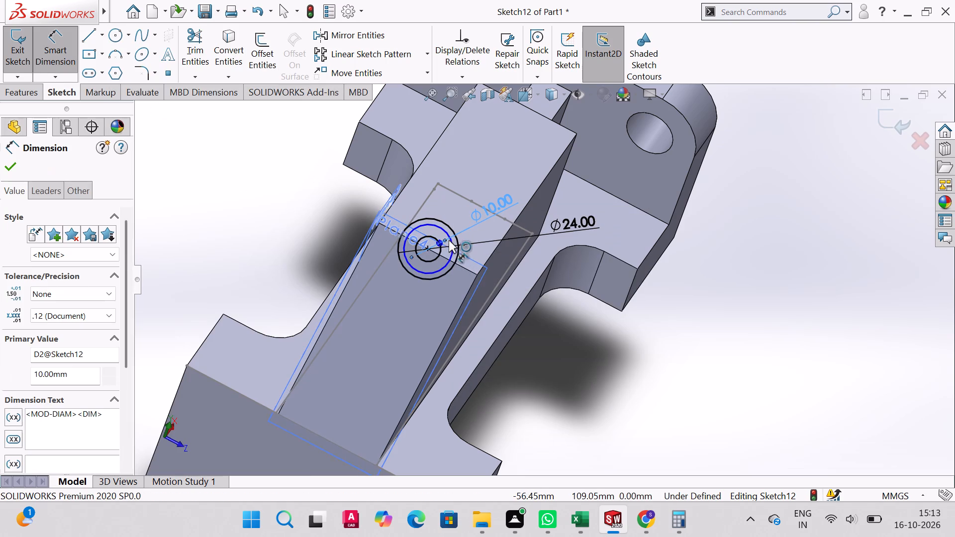
{"action": "left_click", "coordinate": [450, 240]}
{"action": "left_click", "coordinate": [534, 221]}
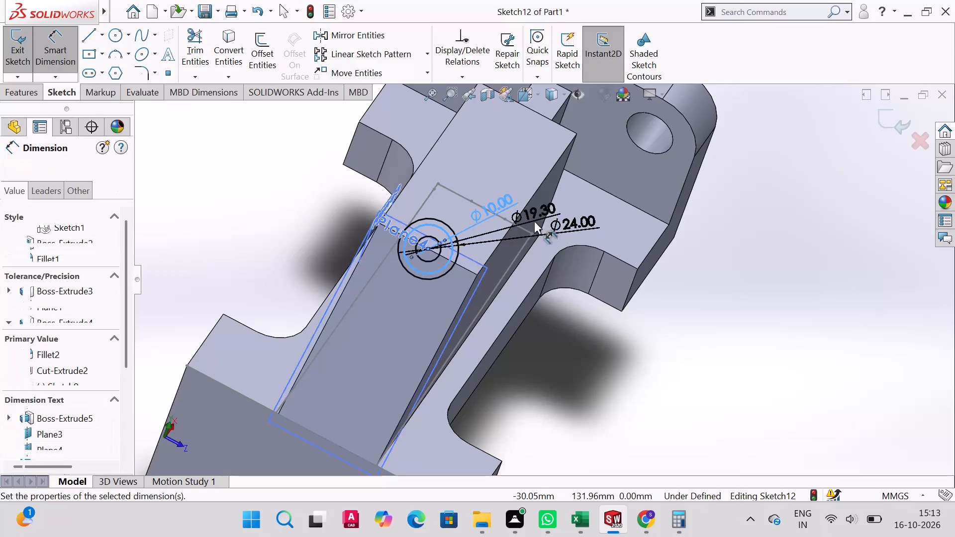
{"action": "type", "text": "20"}
{"action": "key", "text": "Return"}
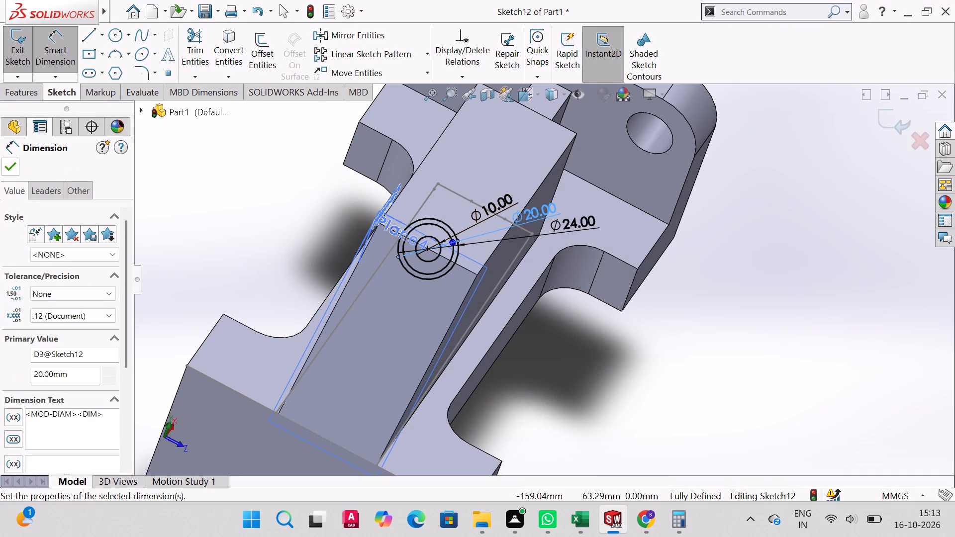
{"action": "left_click", "coordinate": [10, 165]}
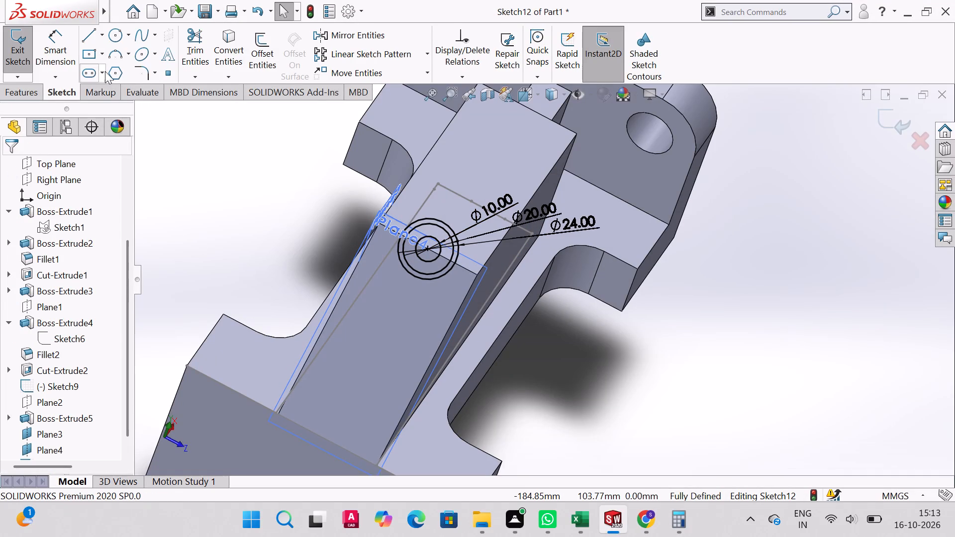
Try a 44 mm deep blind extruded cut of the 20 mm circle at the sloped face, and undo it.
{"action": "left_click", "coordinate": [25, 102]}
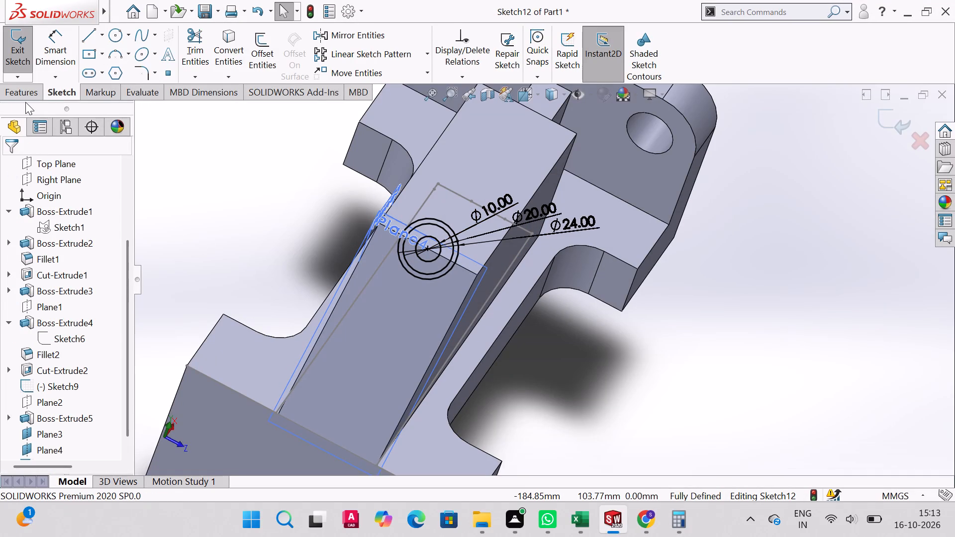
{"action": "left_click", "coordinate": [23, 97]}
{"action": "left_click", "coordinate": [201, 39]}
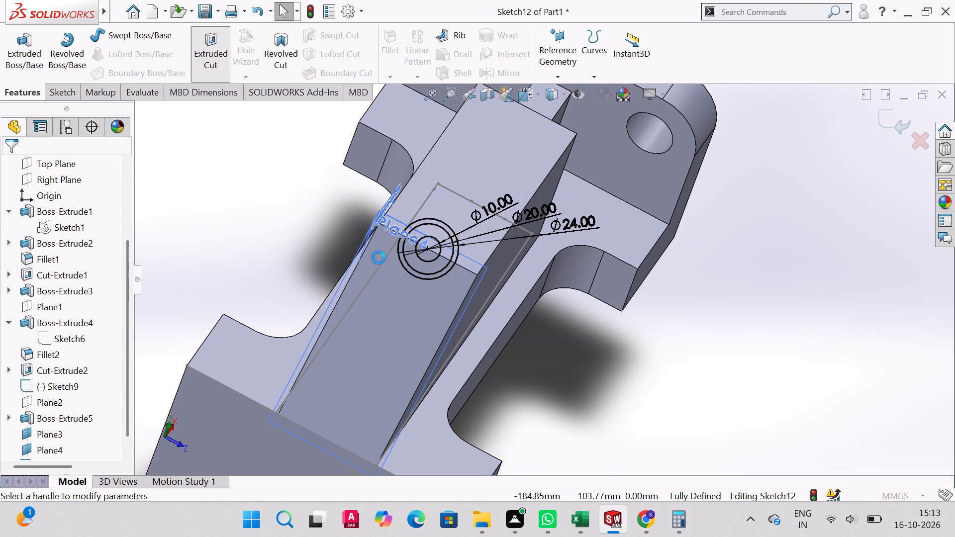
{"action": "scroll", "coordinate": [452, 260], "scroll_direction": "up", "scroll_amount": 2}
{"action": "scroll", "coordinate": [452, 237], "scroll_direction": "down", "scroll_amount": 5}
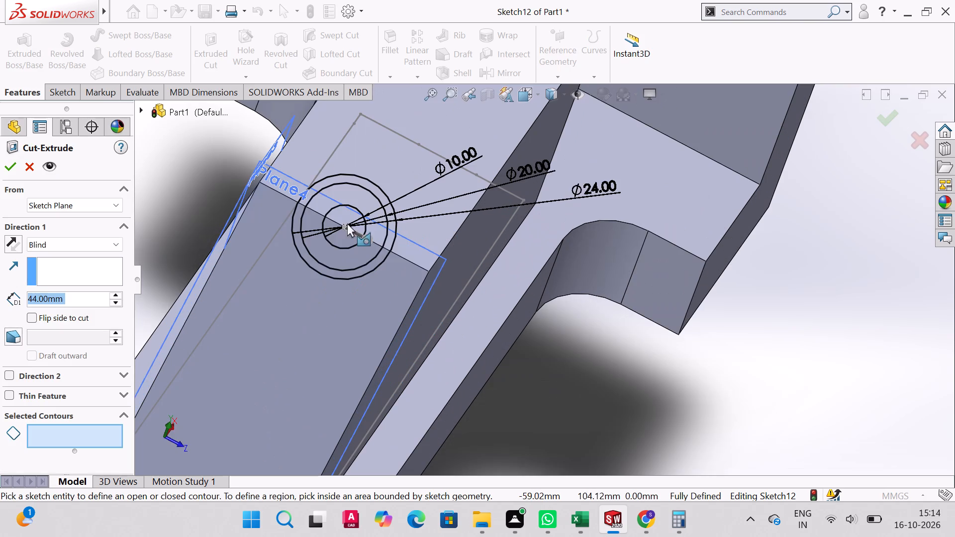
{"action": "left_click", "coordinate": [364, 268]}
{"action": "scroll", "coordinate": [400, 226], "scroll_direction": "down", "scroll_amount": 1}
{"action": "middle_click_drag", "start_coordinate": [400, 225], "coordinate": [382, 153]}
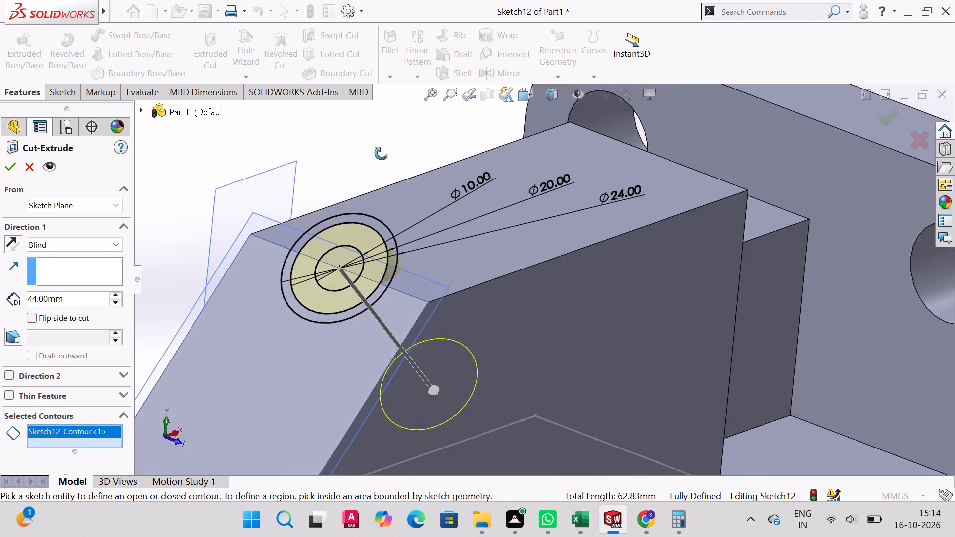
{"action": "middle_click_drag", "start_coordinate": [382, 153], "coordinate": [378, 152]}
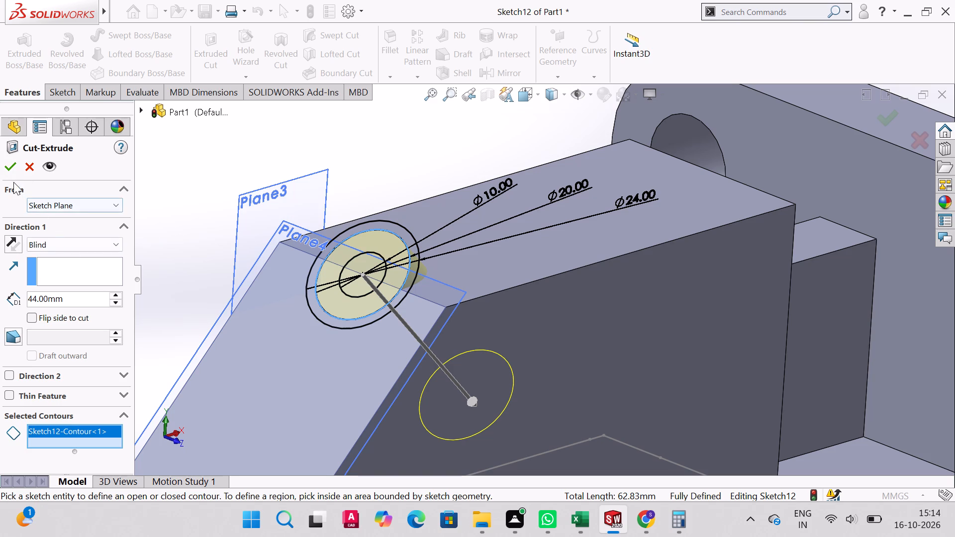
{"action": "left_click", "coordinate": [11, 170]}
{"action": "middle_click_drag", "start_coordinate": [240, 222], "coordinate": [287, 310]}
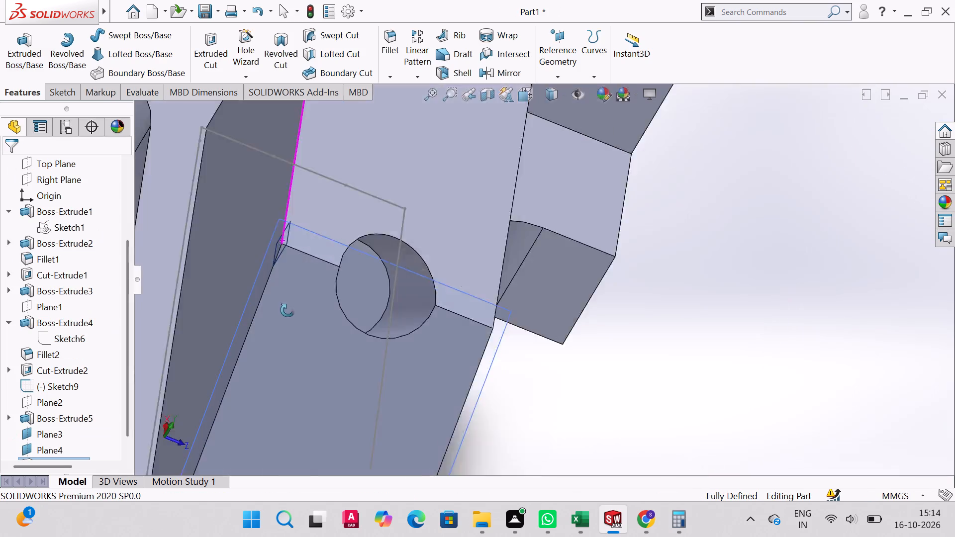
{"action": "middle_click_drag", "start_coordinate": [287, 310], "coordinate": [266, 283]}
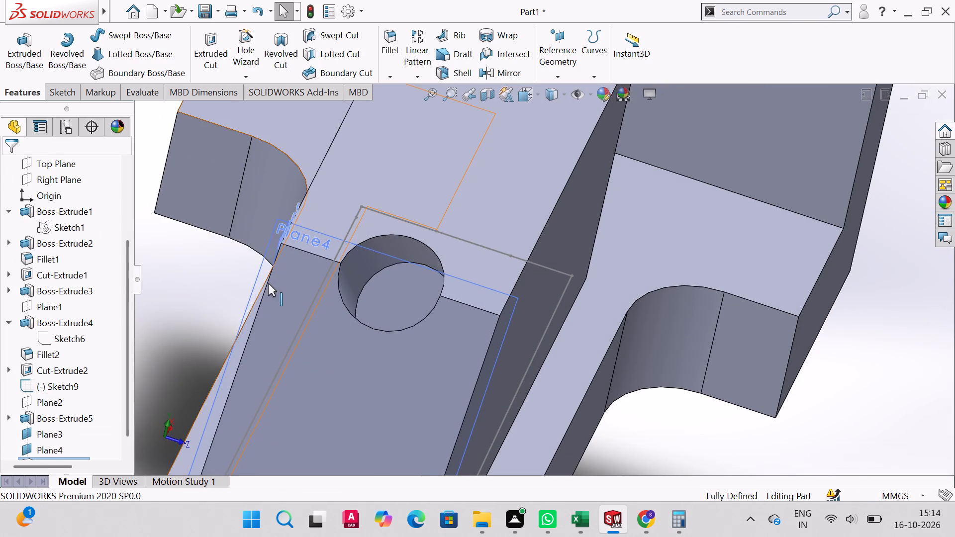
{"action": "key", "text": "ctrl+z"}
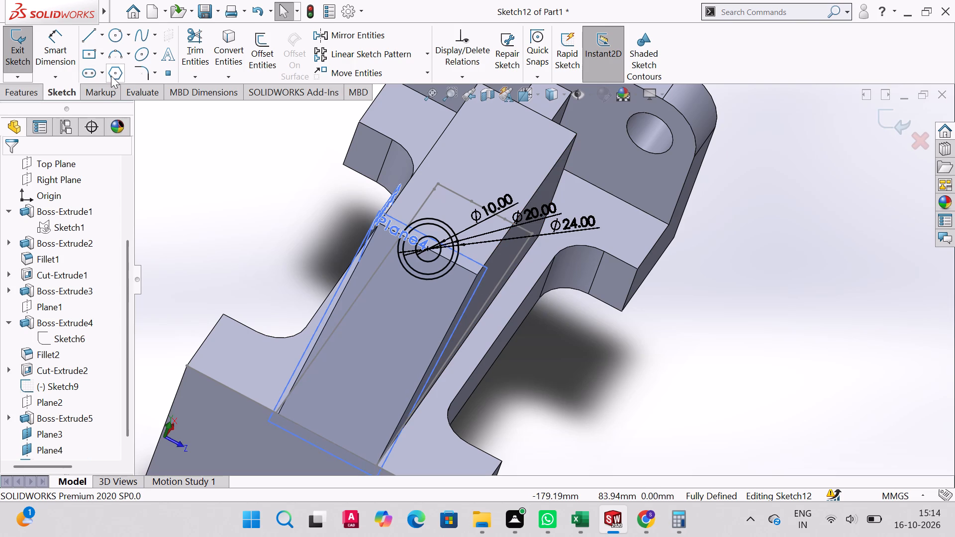
Extrude-cut the inner 10 mm circle region of the sloped-face sketch to a blind depth of 44 mm.
{"action": "left_click", "coordinate": [23, 89]}
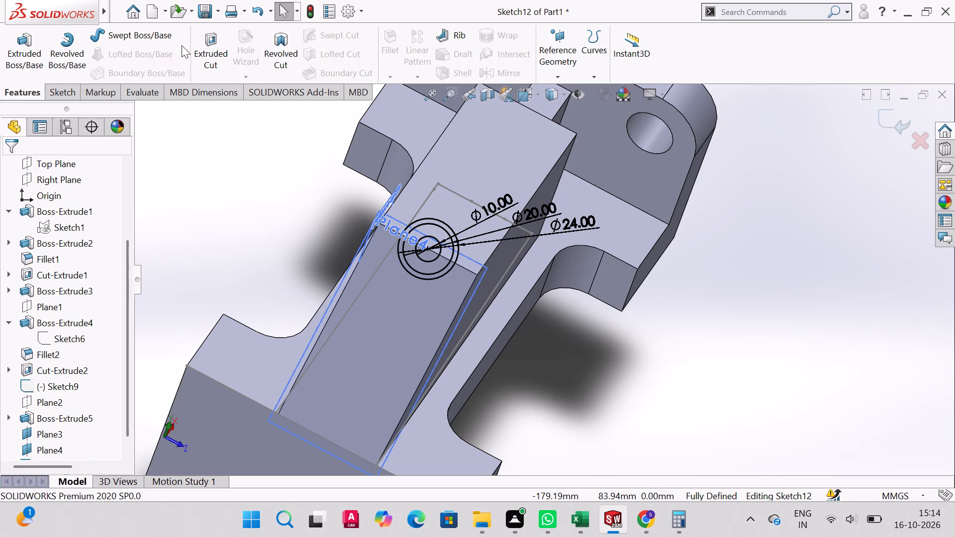
{"action": "left_click", "coordinate": [203, 39]}
{"action": "left_click", "coordinate": [429, 253]}
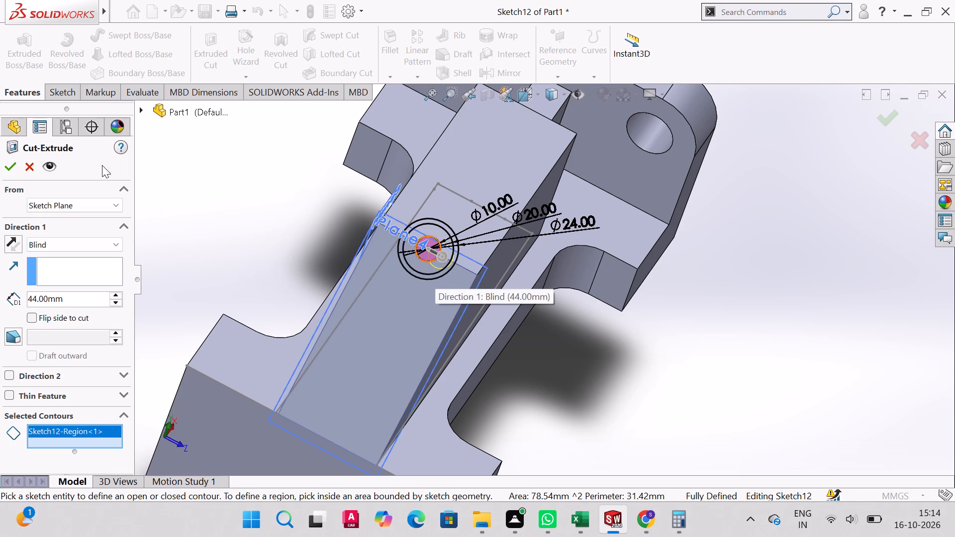
{"action": "left_click", "coordinate": [12, 165]}
{"action": "middle_click_drag", "start_coordinate": [328, 259], "coordinate": [353, 157]}
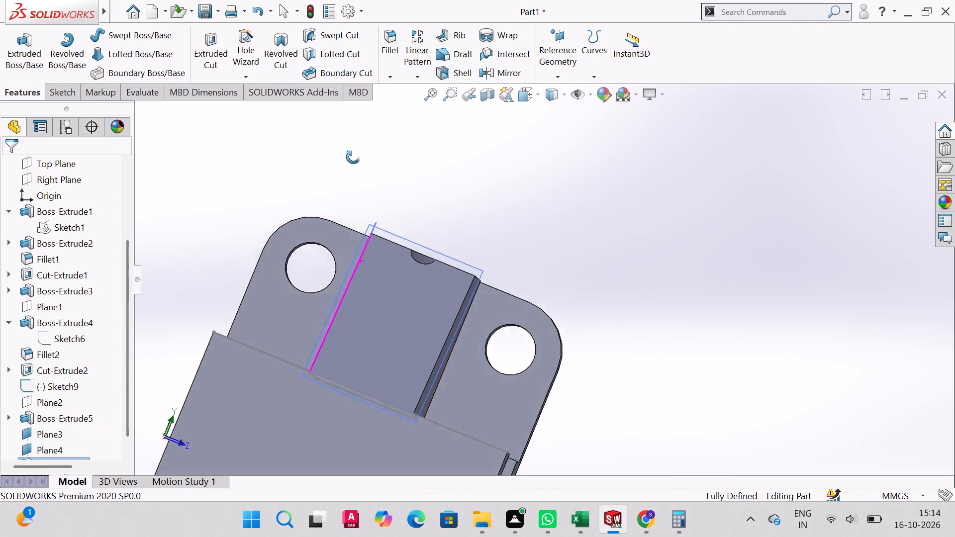
{"action": "middle_click_drag", "start_coordinate": [353, 157], "coordinate": [317, 262]}
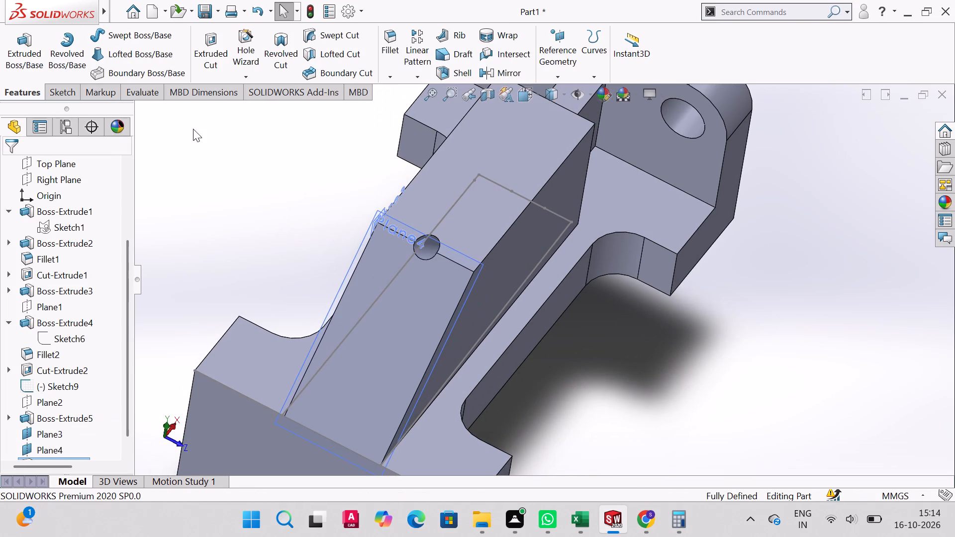
Reuse the concentric circle sketch to extrude-cut the ring between the 10 mm and 20 mm circles to a blind depth of 10 mm.
{"action": "left_click", "coordinate": [211, 40]}
{"action": "left_click", "coordinate": [1, 168]}
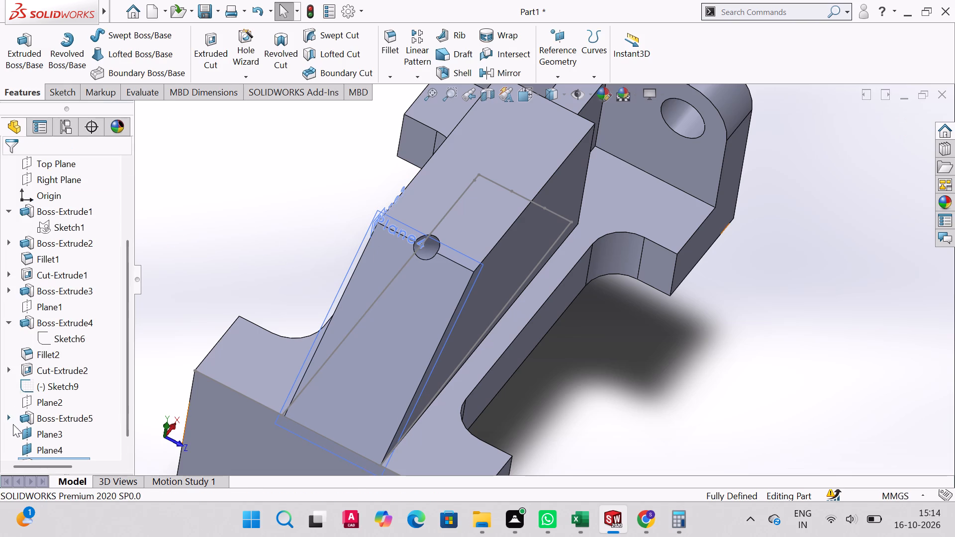
{"action": "scroll", "coordinate": [39, 388], "scroll_direction": "down", "scroll_amount": 2}
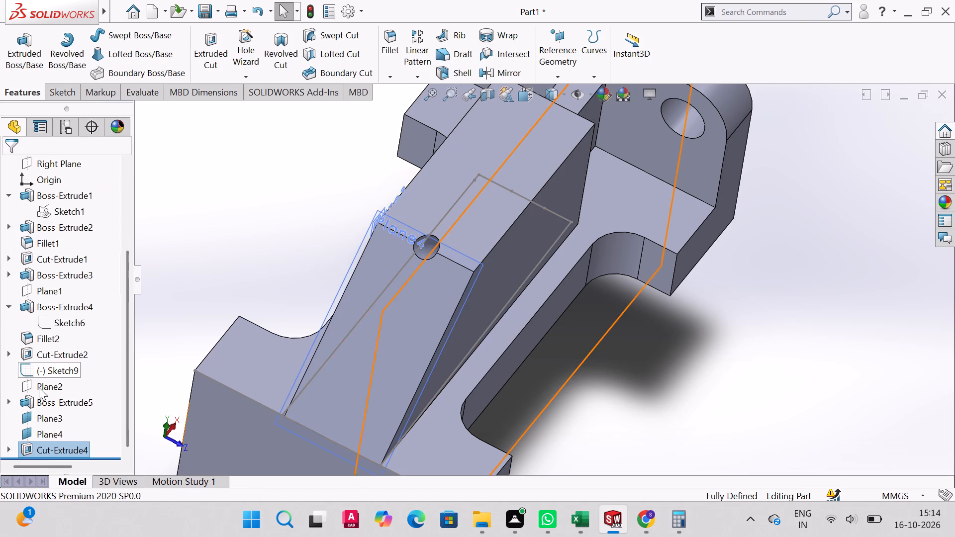
{"action": "scroll", "coordinate": [39, 387], "scroll_direction": "down", "scroll_amount": 9}
{"action": "left_click", "coordinate": [6, 448]}
{"action": "left_click", "coordinate": [49, 447]}
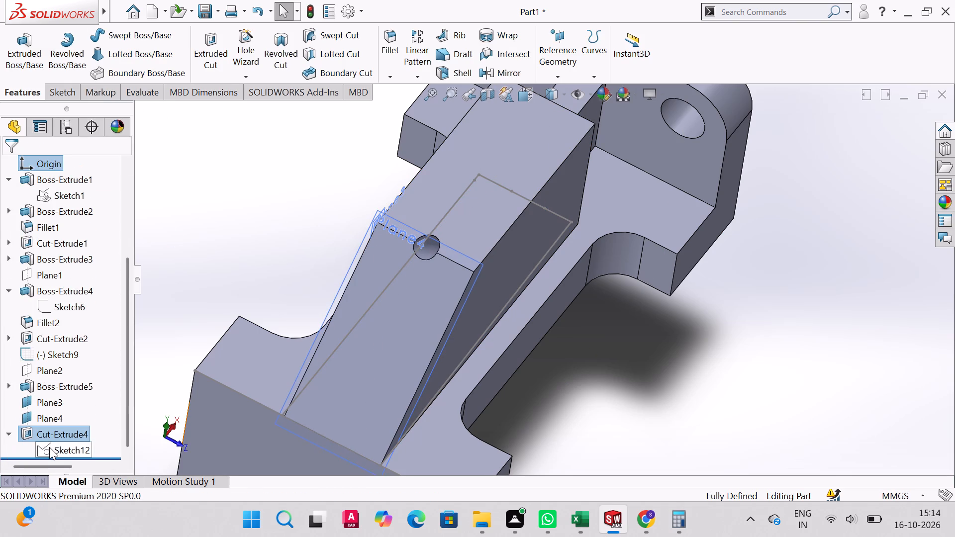
{"action": "left_click", "coordinate": [201, 41]}
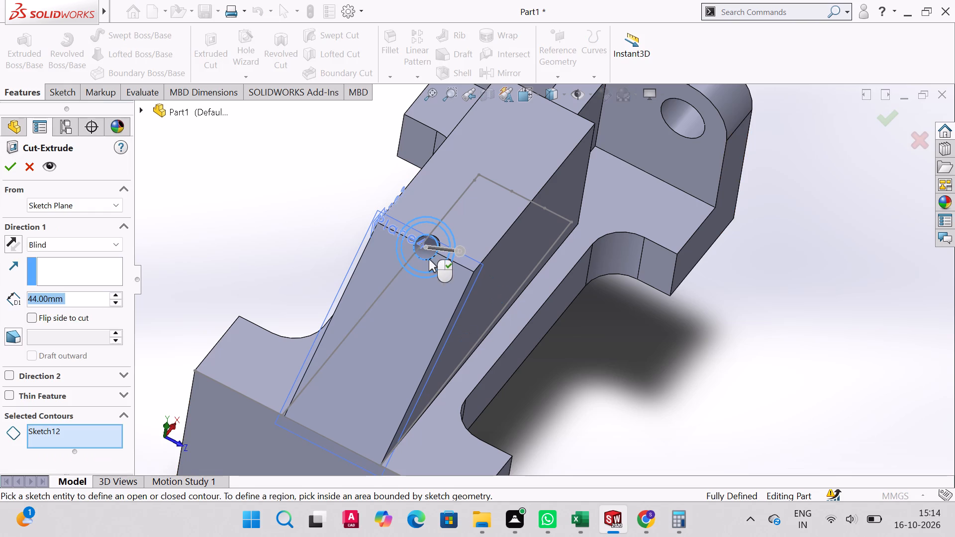
{"action": "left_click", "coordinate": [436, 259]}
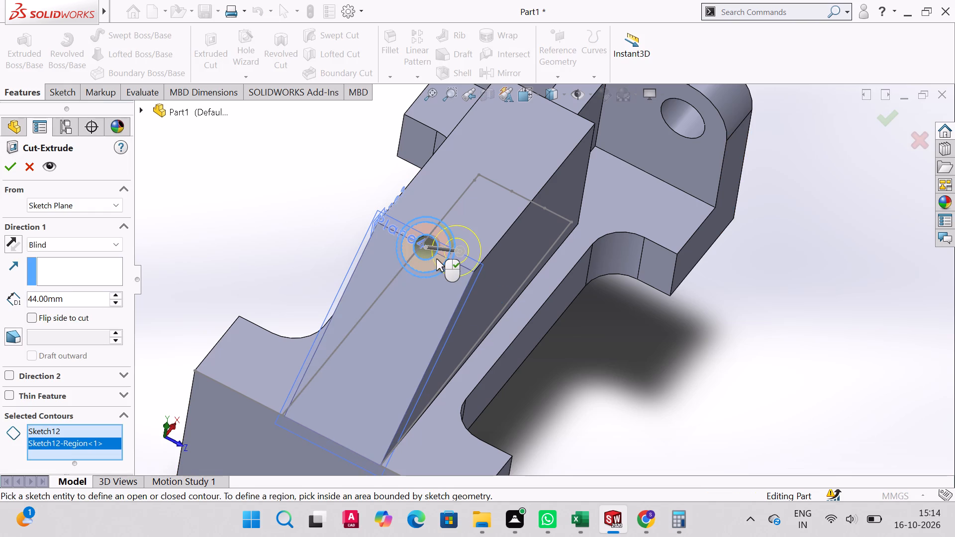
{"action": "middle_click_drag", "start_coordinate": [592, 337], "coordinate": [577, 325]}
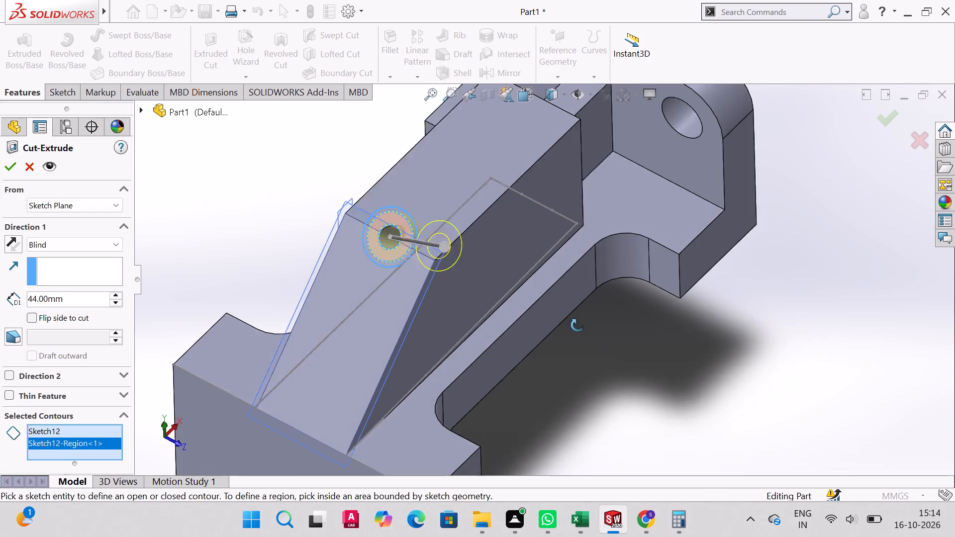
{"action": "middle_click_drag", "start_coordinate": [577, 325], "coordinate": [565, 293]}
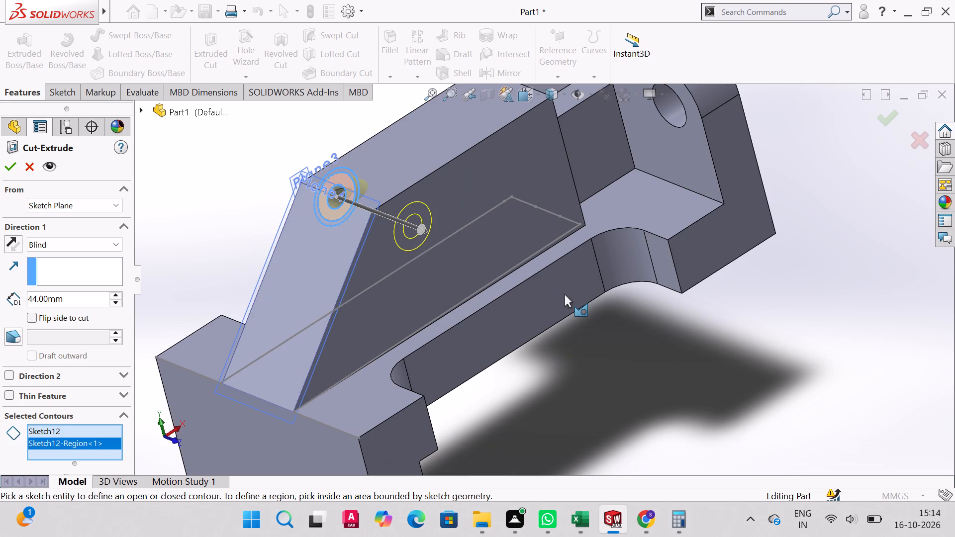
{"action": "scroll", "coordinate": [565, 294], "scroll_direction": "down", "scroll_amount": 1}
{"action": "left_click_drag", "start_coordinate": [71, 301], "coordinate": [0, 318]}
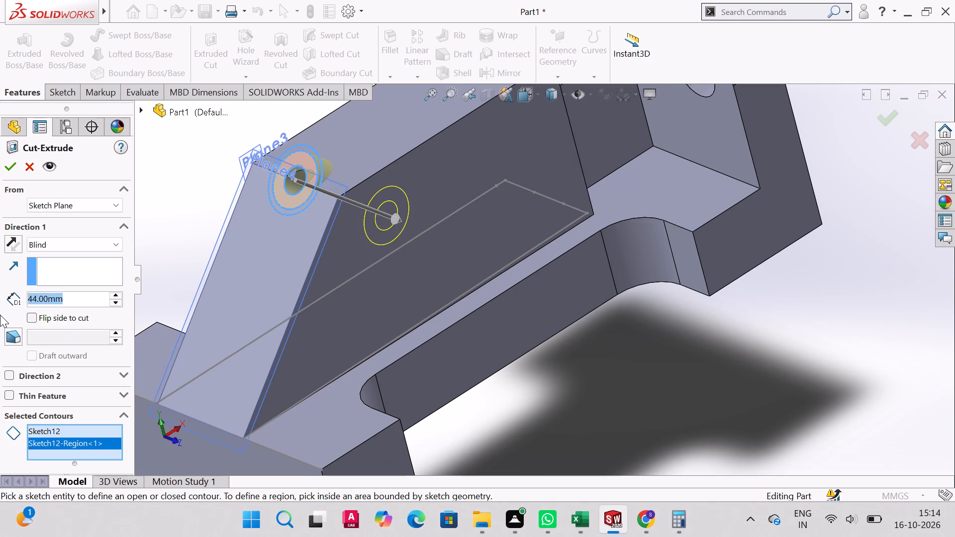
{"action": "type", "text": "10"}
{"action": "key", "text": "Return"}
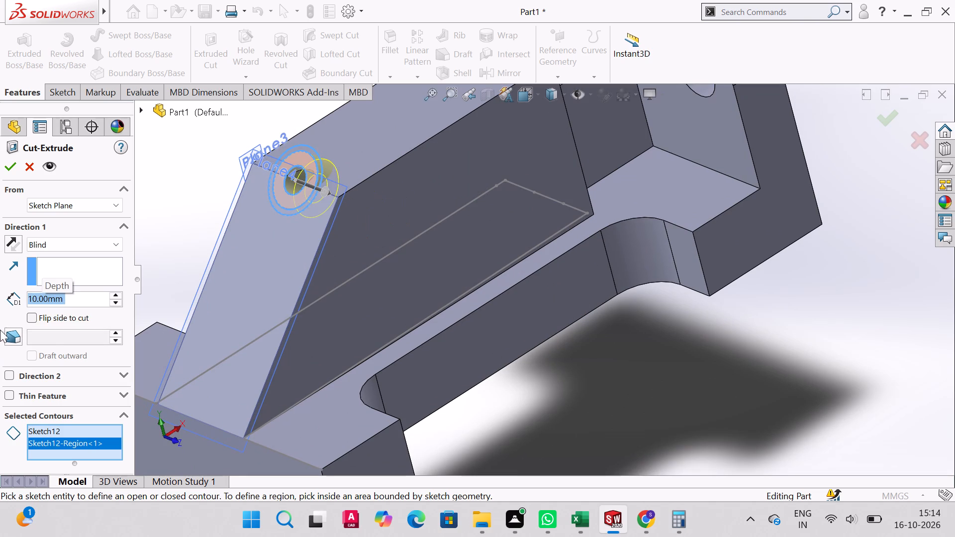
{"action": "left_click", "coordinate": [11, 165]}
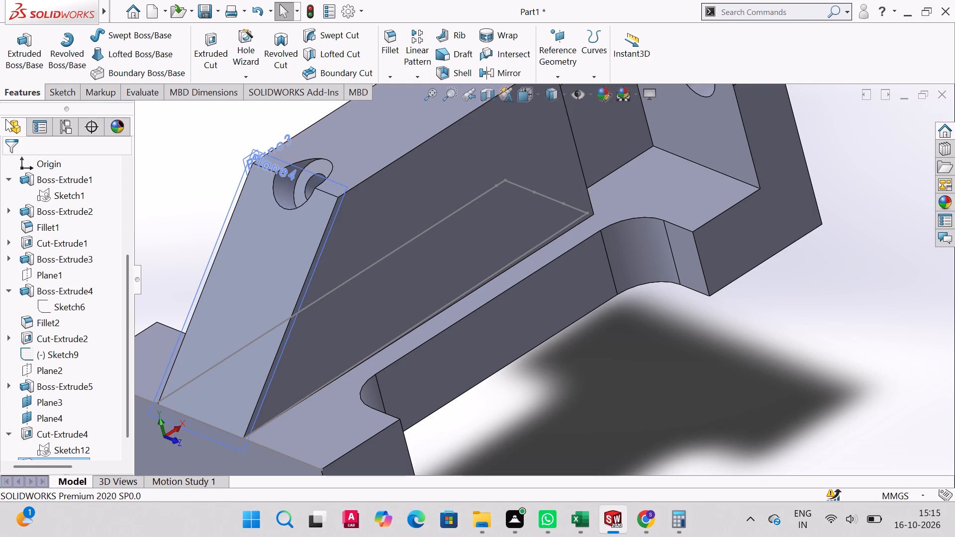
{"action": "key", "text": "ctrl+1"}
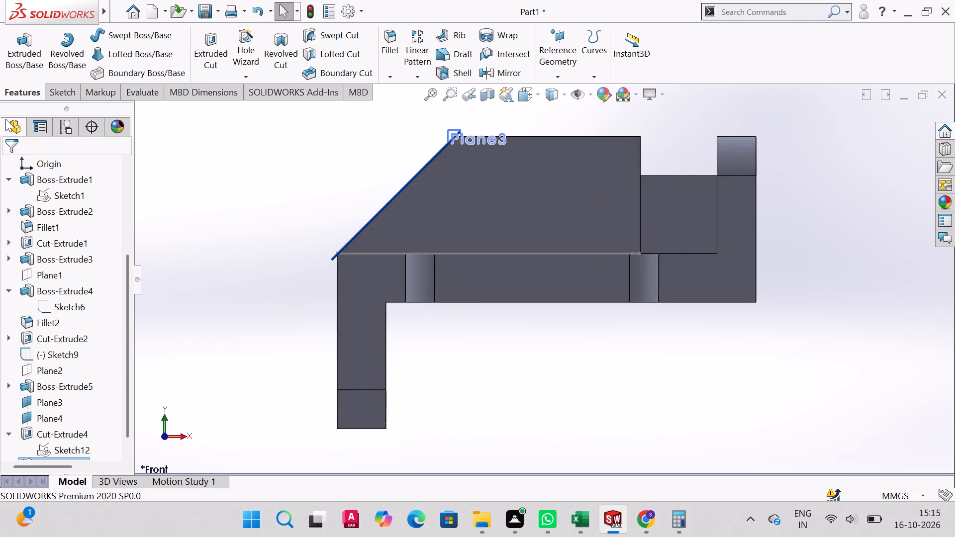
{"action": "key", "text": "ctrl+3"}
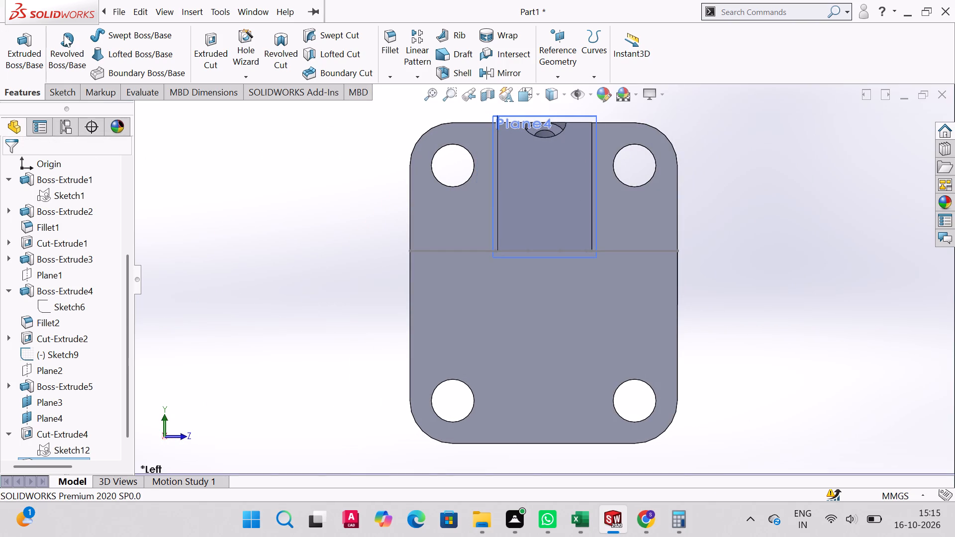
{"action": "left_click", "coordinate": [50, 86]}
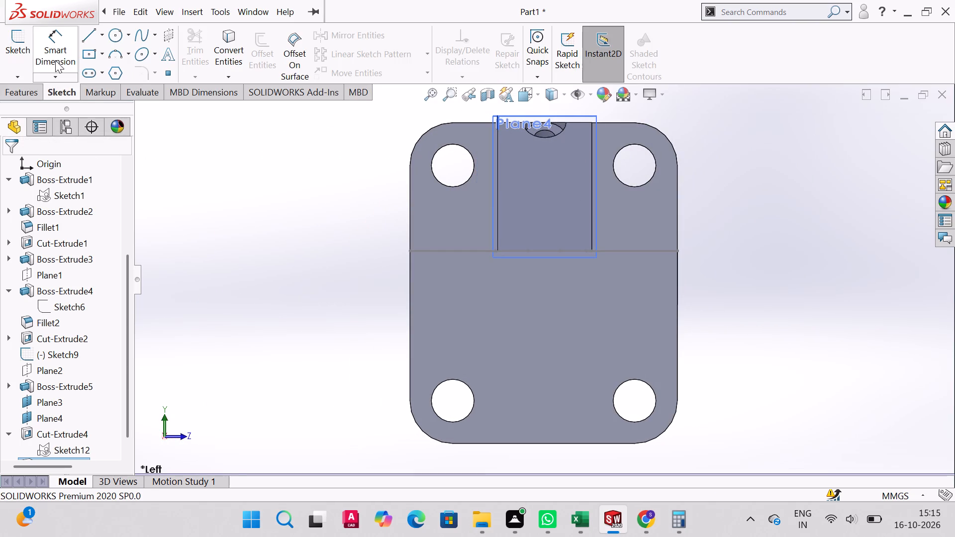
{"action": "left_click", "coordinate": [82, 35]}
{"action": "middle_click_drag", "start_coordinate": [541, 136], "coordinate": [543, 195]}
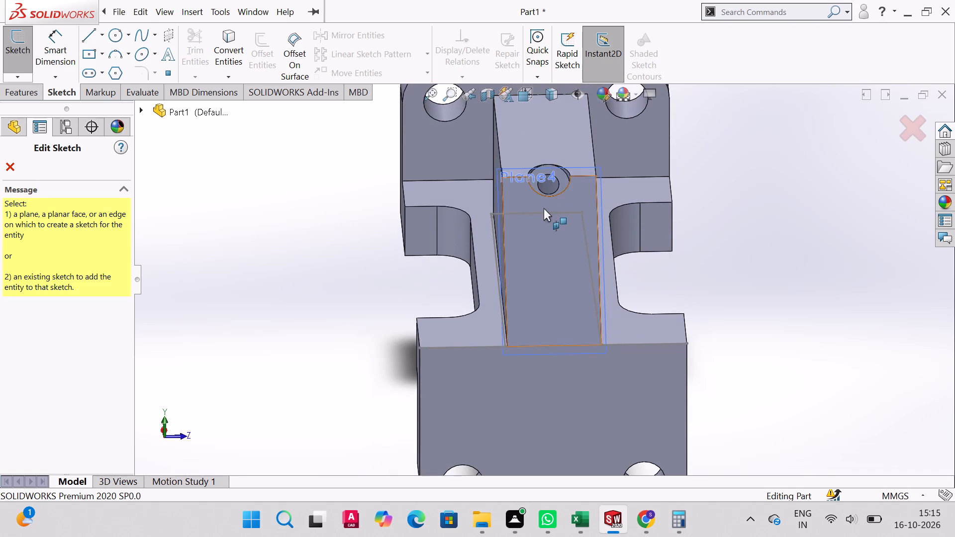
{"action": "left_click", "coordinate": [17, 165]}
Hide Plane4, the reference plane on the boss's sloped face.
{"action": "scroll", "coordinate": [69, 375], "scroll_direction": "down", "scroll_amount": 6}
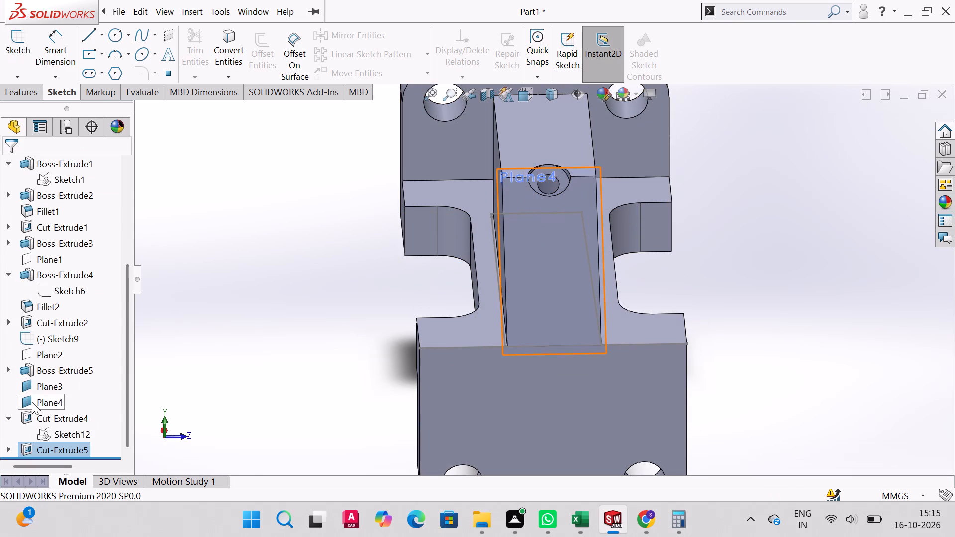
{"action": "left_click", "coordinate": [32, 402]}
{"action": "left_click", "coordinate": [59, 386]}
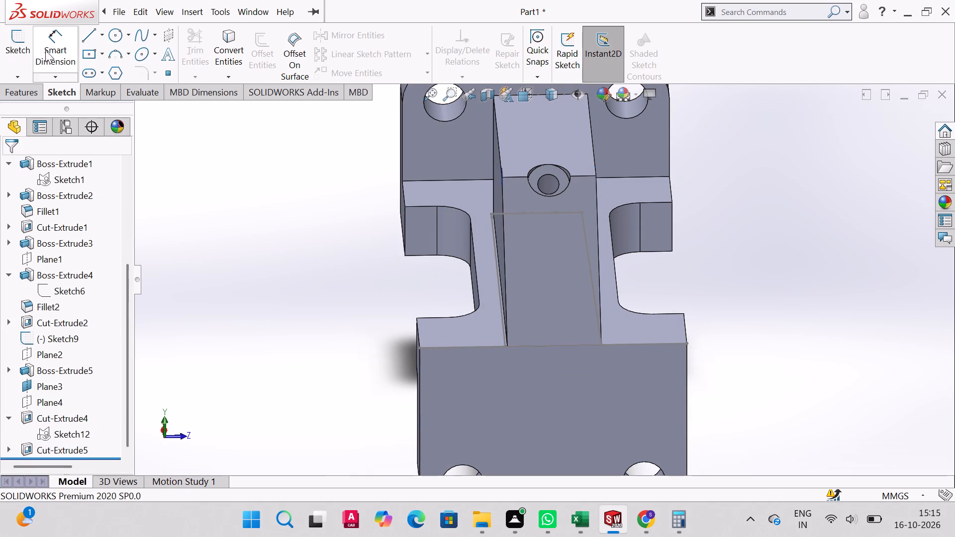
Start a sketch on the boss's sloped face and draw a 75 mm centre line from the hole's lower edge to the face's bottom edge.
{"action": "left_click", "coordinate": [93, 36]}
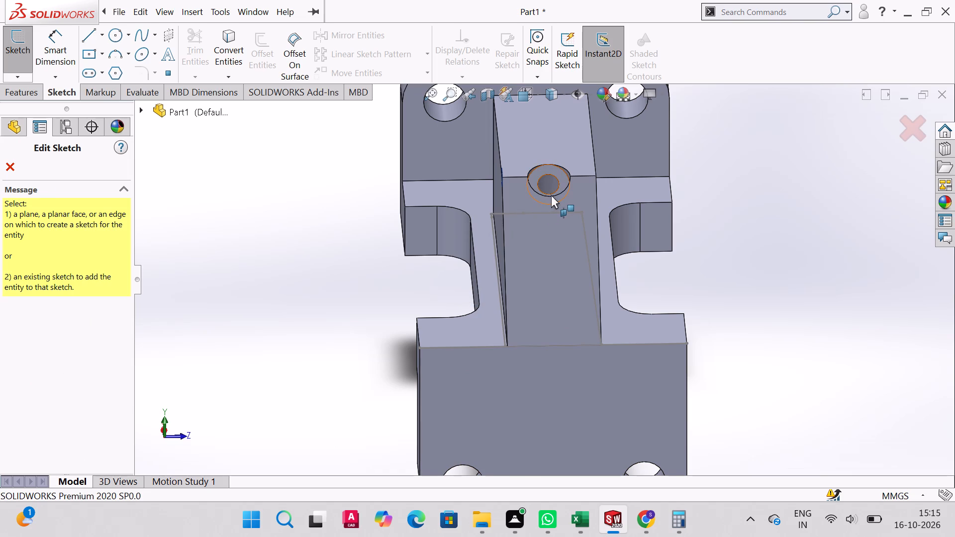
{"action": "left_click", "coordinate": [552, 196]}
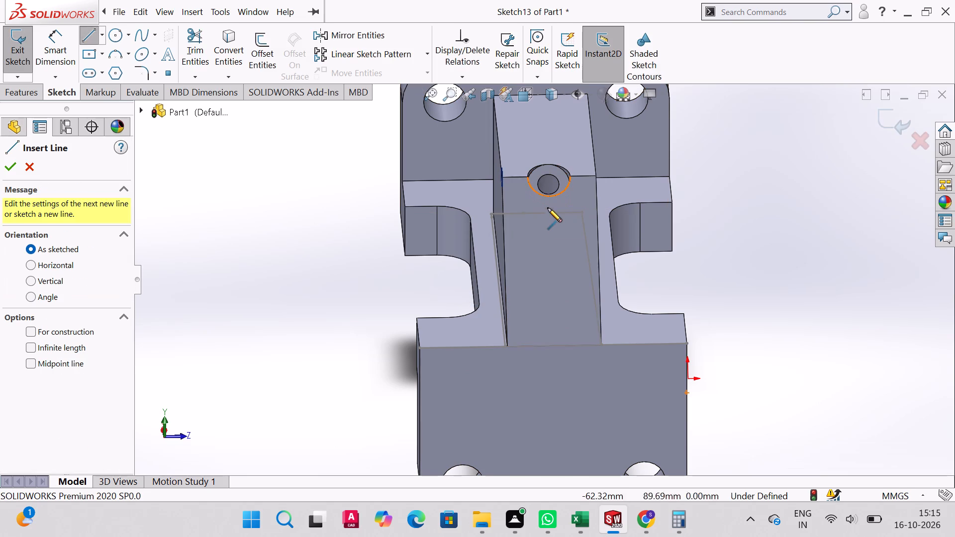
{"action": "left_click", "coordinate": [542, 195]}
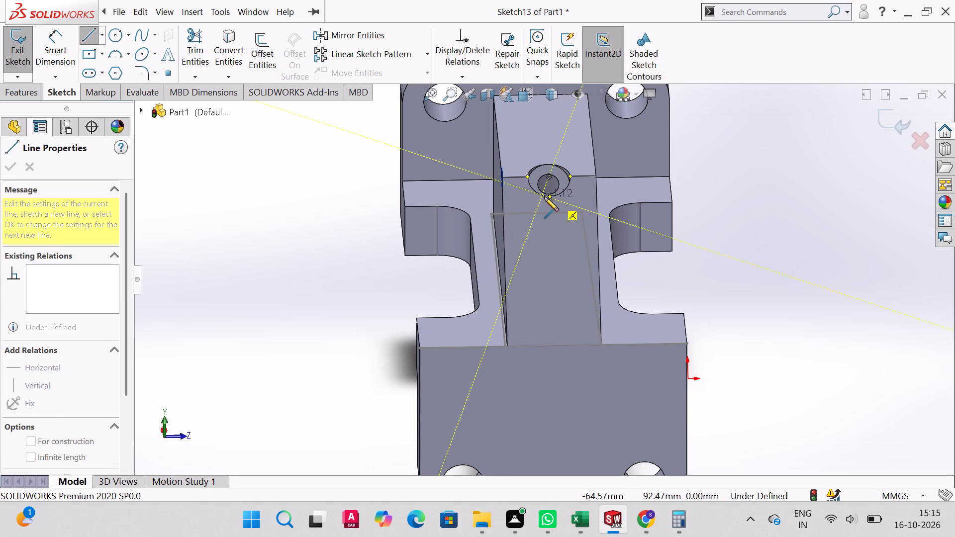
{"action": "key", "text": "Escape"}
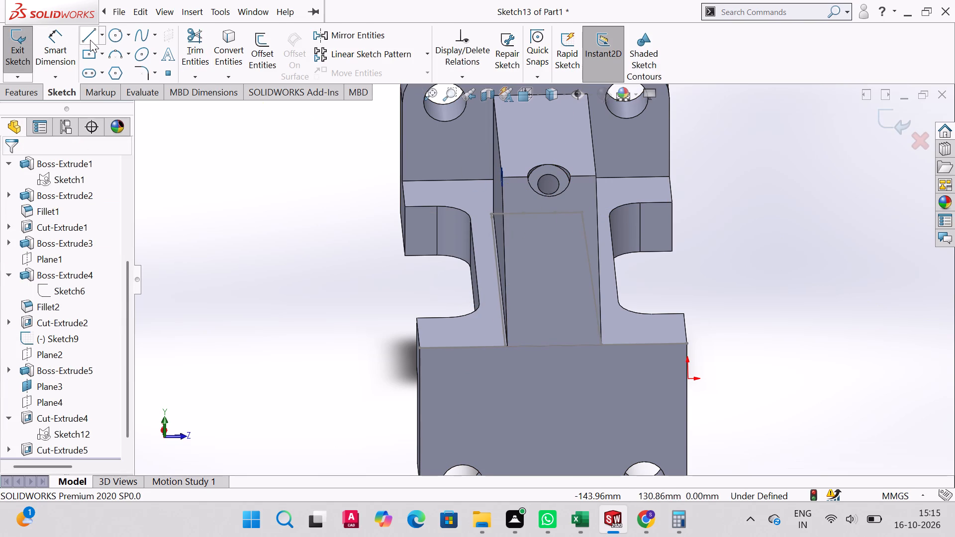
{"action": "left_click", "coordinate": [95, 37]}
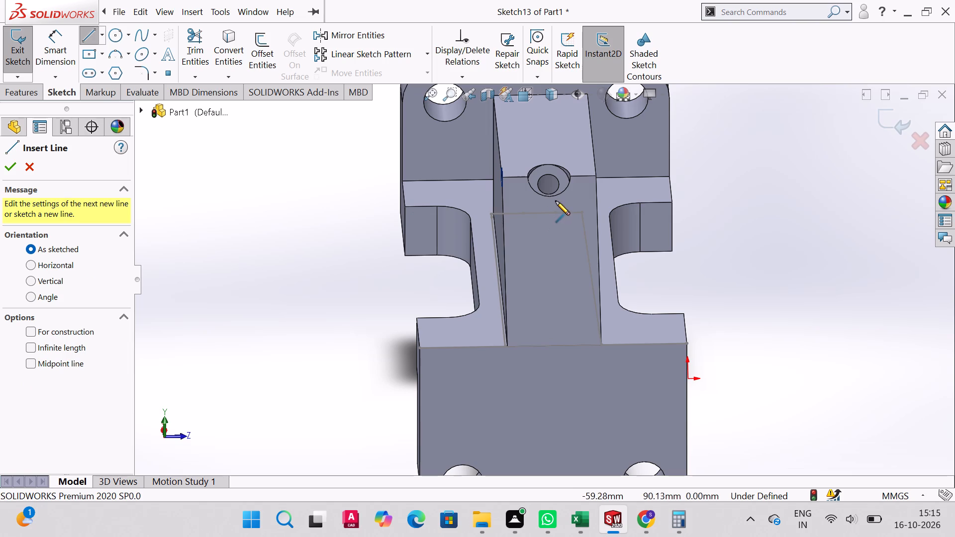
{"action": "left_click", "coordinate": [550, 197]}
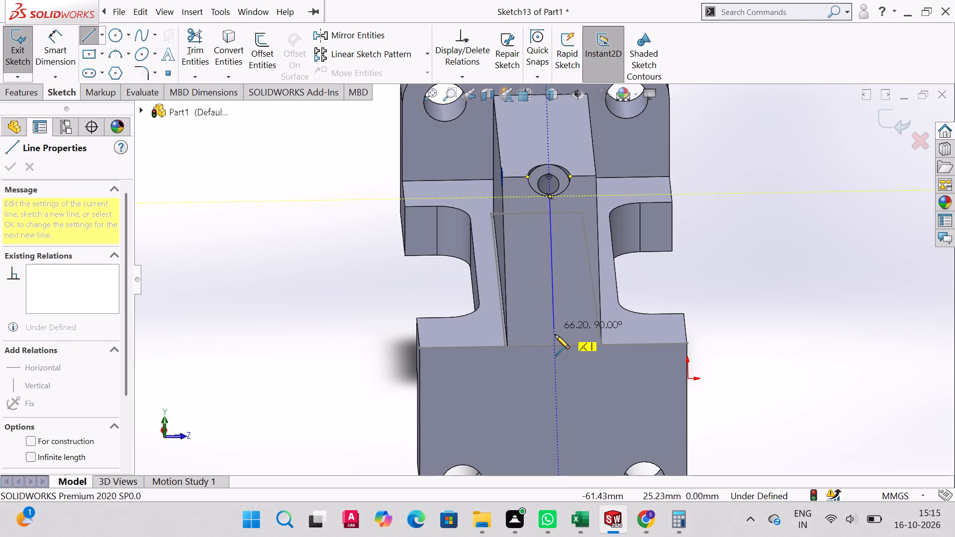
{"action": "left_click", "coordinate": [555, 346]}
{"action": "right_click", "coordinate": [554, 345]}
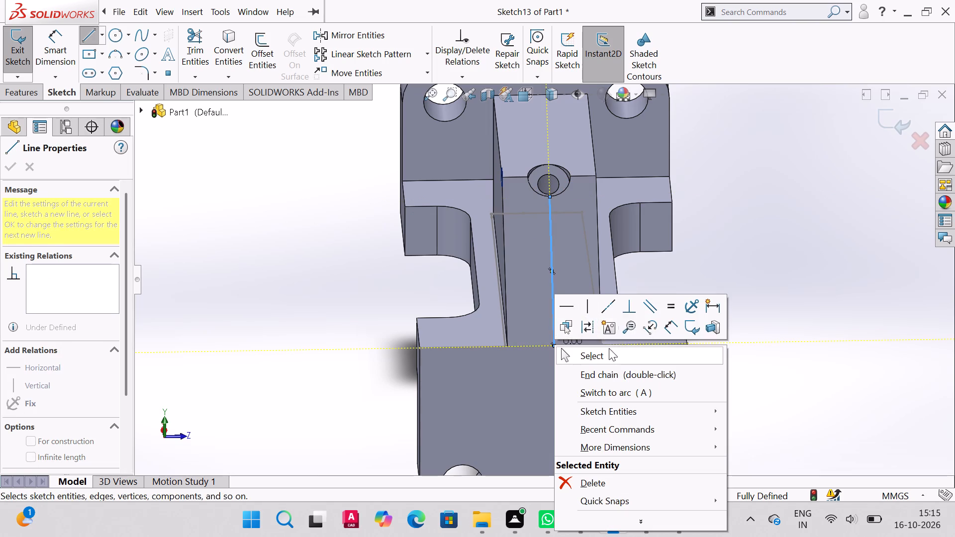
{"action": "left_click", "coordinate": [609, 348]}
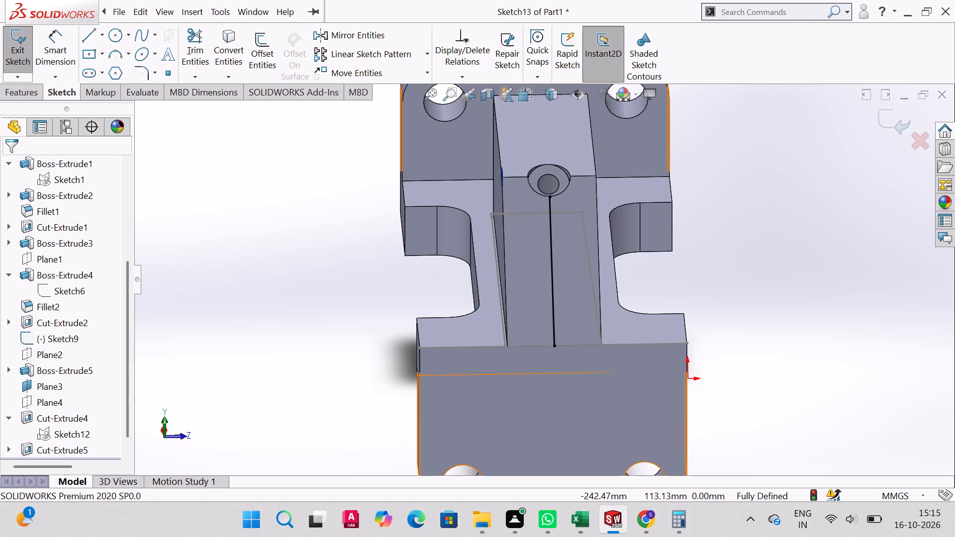
Offset the centre line 7 mm bi-directionally to form the two sides of a strip on the sloped face.
{"action": "left_click", "coordinate": [257, 53]}
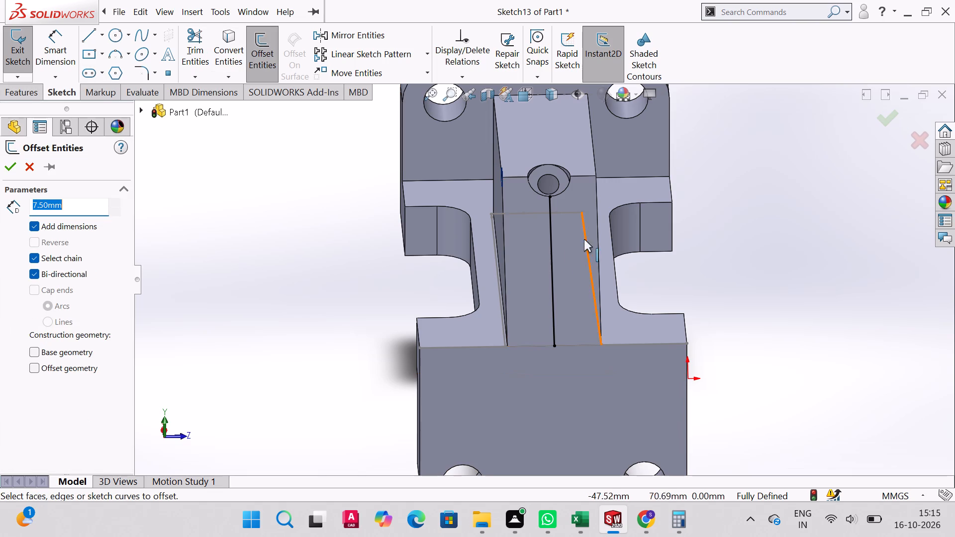
{"action": "left_click", "coordinate": [550, 263]}
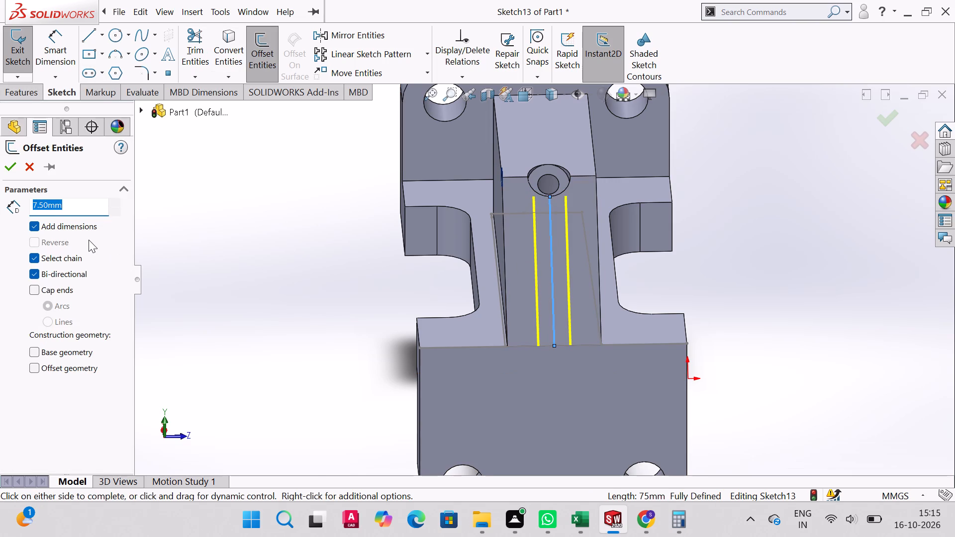
{"action": "key", "text": "7"}
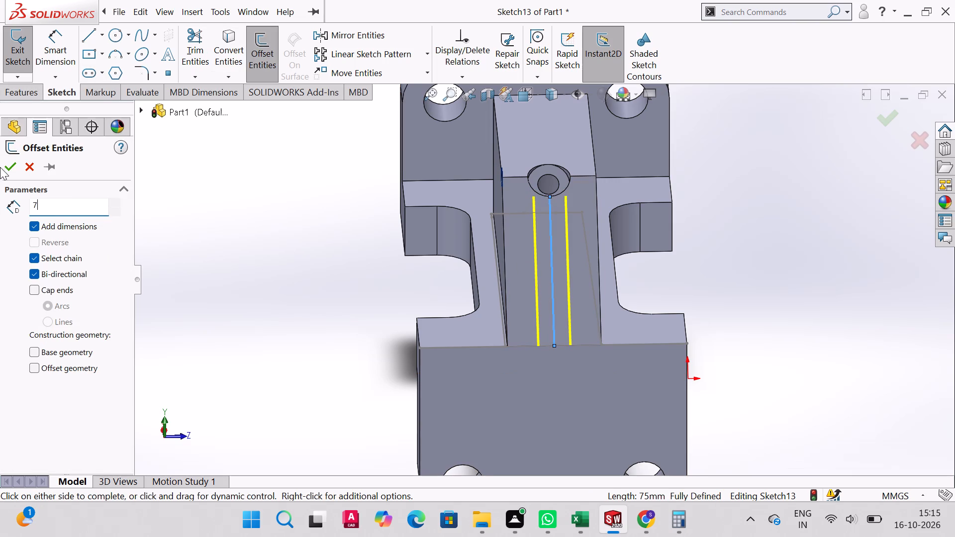
{"action": "left_click", "coordinate": [3, 168]}
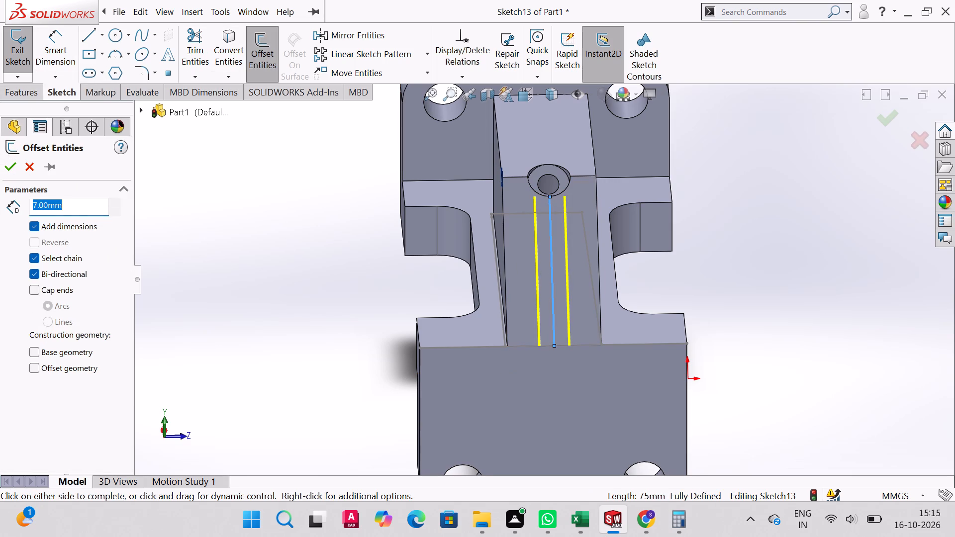
{"action": "left_click", "coordinate": [82, 34]}
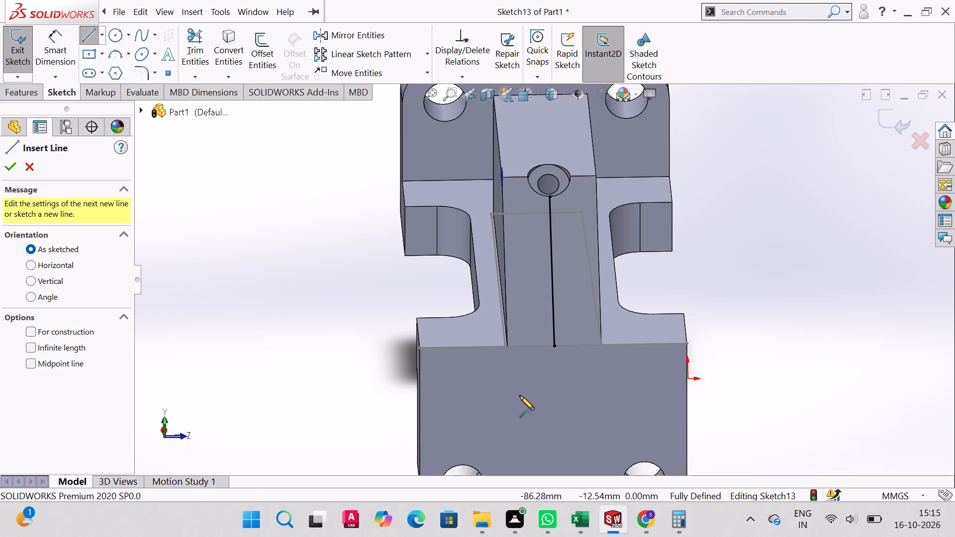
{"action": "left_click", "coordinate": [15, 170]}
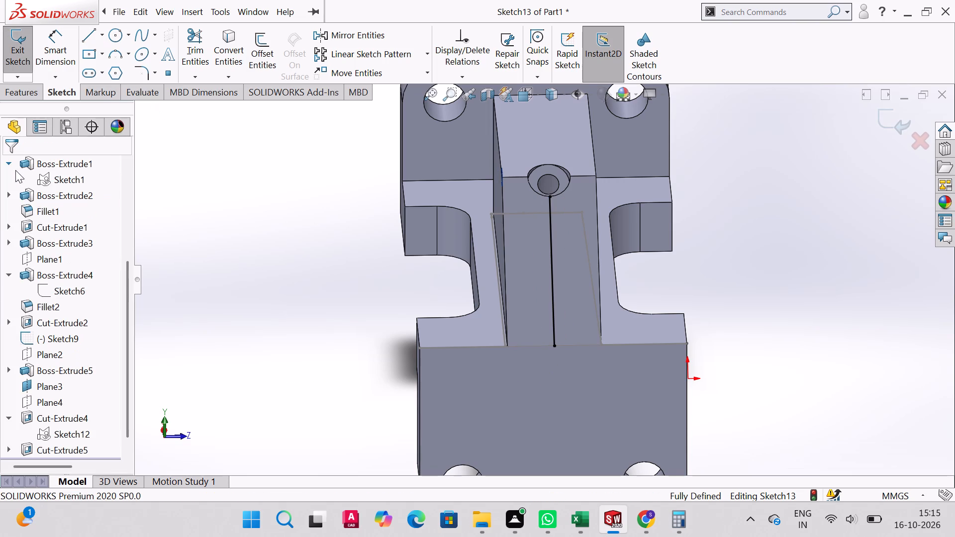
{"action": "left_click", "coordinate": [263, 56]}
{"action": "left_click", "coordinate": [554, 299]}
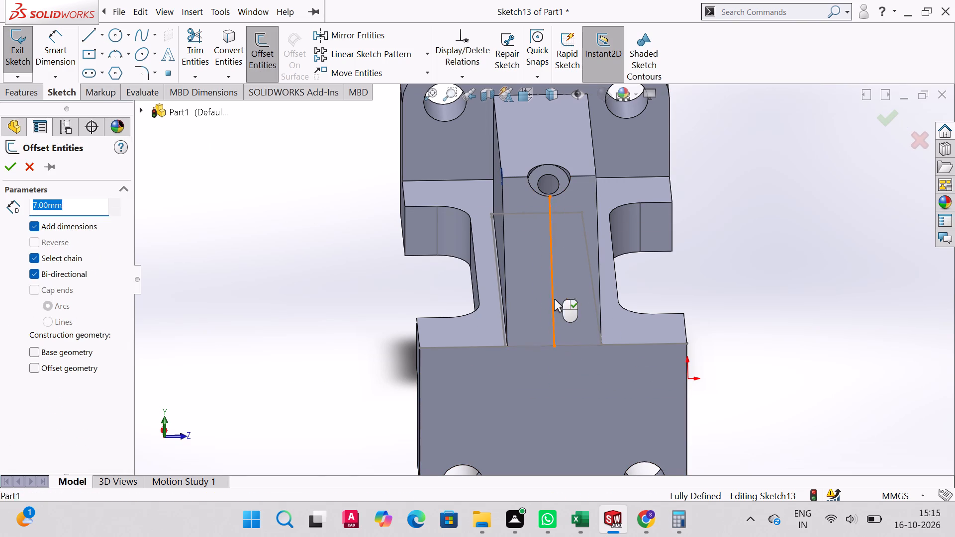
{"action": "left_click", "coordinate": [11, 171]}
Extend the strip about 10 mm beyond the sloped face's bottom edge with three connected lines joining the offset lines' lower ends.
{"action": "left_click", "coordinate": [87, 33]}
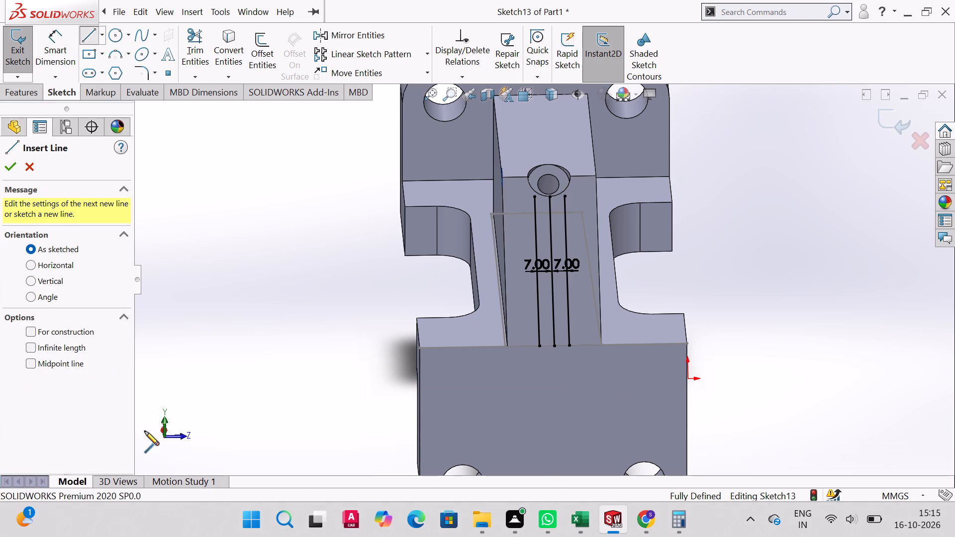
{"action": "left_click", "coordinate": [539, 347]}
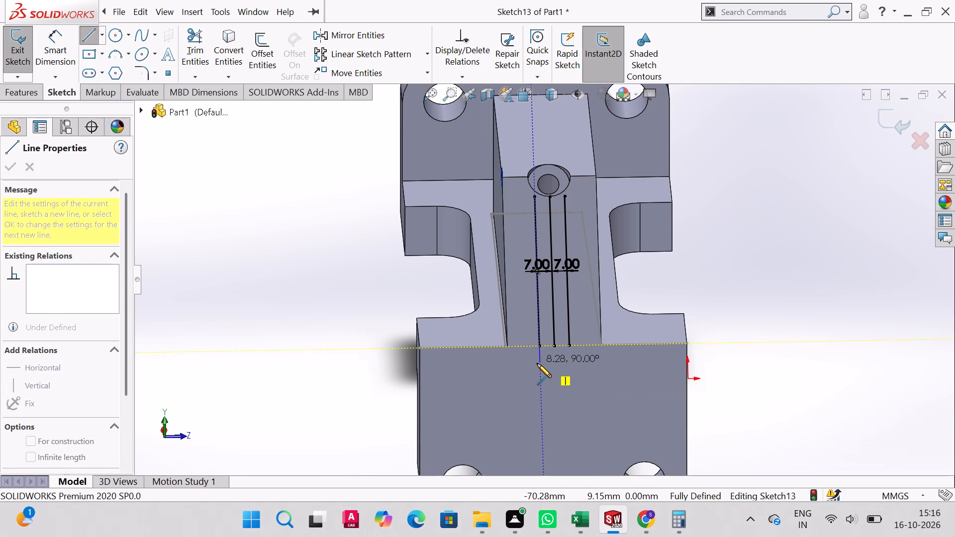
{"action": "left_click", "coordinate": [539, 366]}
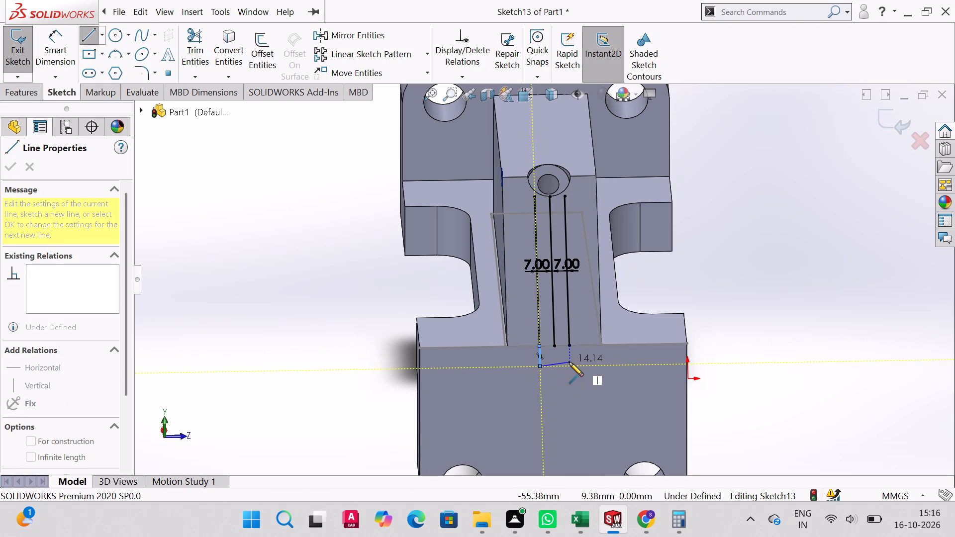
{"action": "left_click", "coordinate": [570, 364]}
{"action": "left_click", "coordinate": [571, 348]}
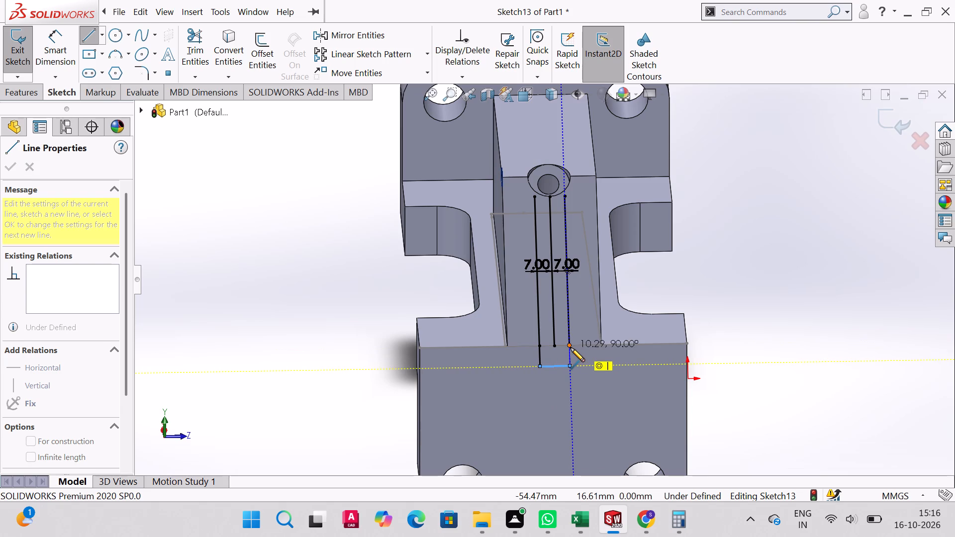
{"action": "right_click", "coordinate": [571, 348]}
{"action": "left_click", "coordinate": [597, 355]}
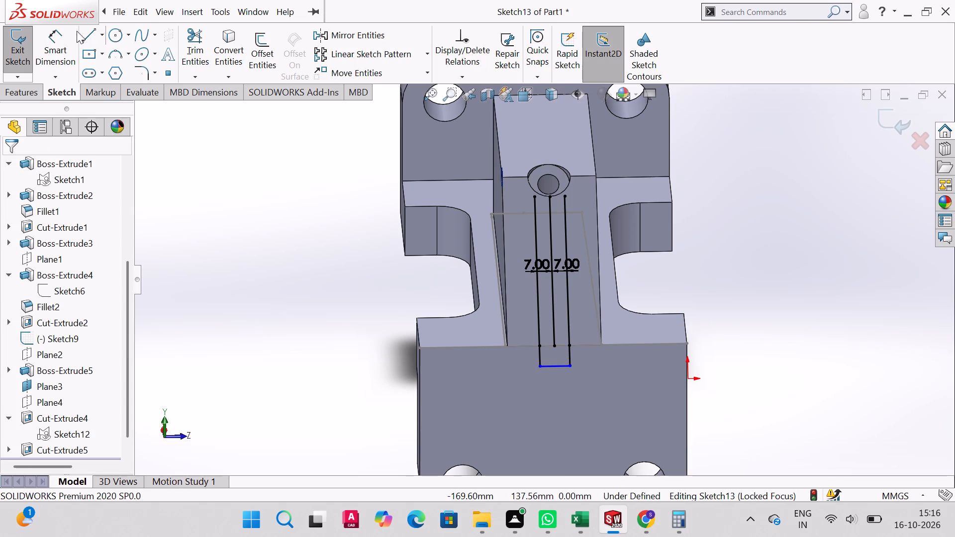
Close the strip with one line across the offset lines' upper ends and another across their lower ends.
{"action": "left_click", "coordinate": [77, 31]}
{"action": "left_click", "coordinate": [95, 33]}
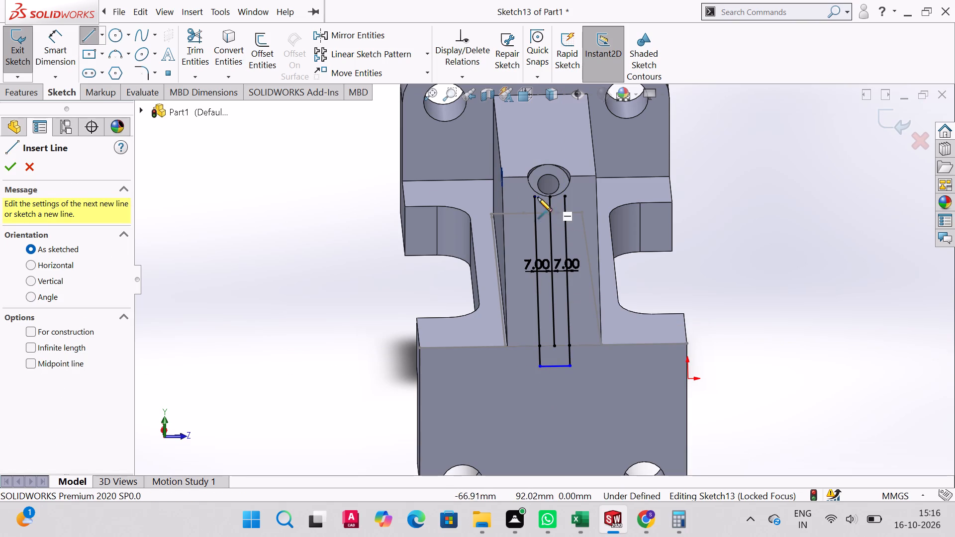
{"action": "left_click", "coordinate": [535, 195]}
{"action": "left_click", "coordinate": [567, 195]}
{"action": "right_click", "coordinate": [565, 192]}
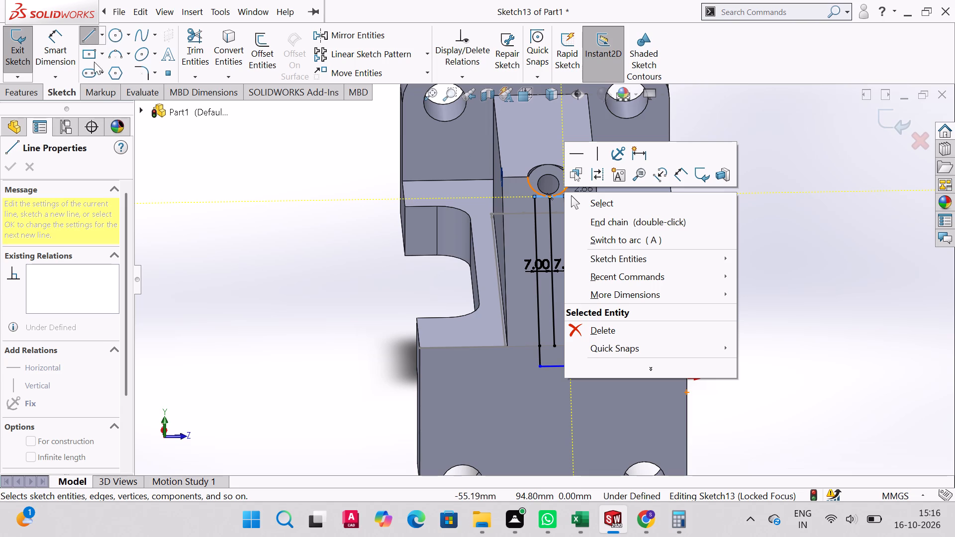
{"action": "left_click", "coordinate": [79, 37]}
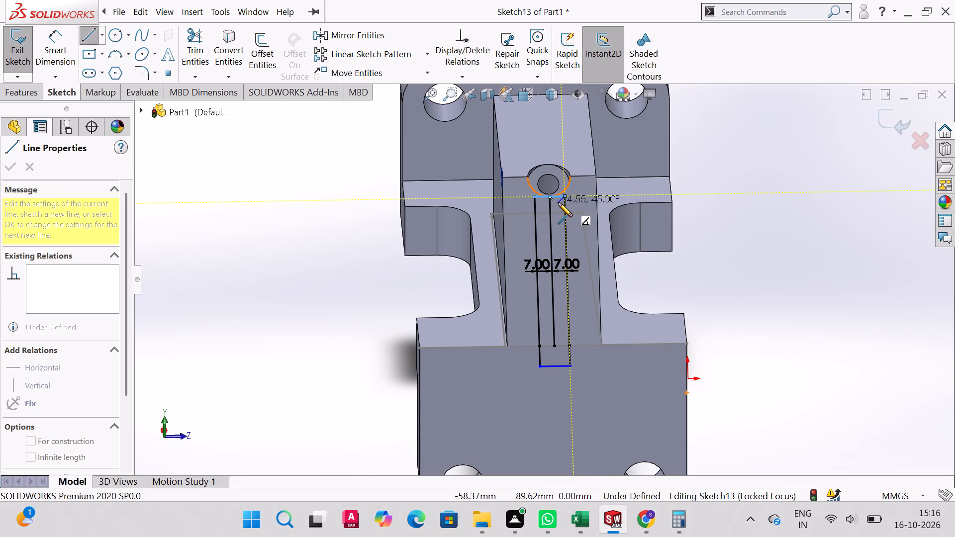
{"action": "key", "text": "Escape"}
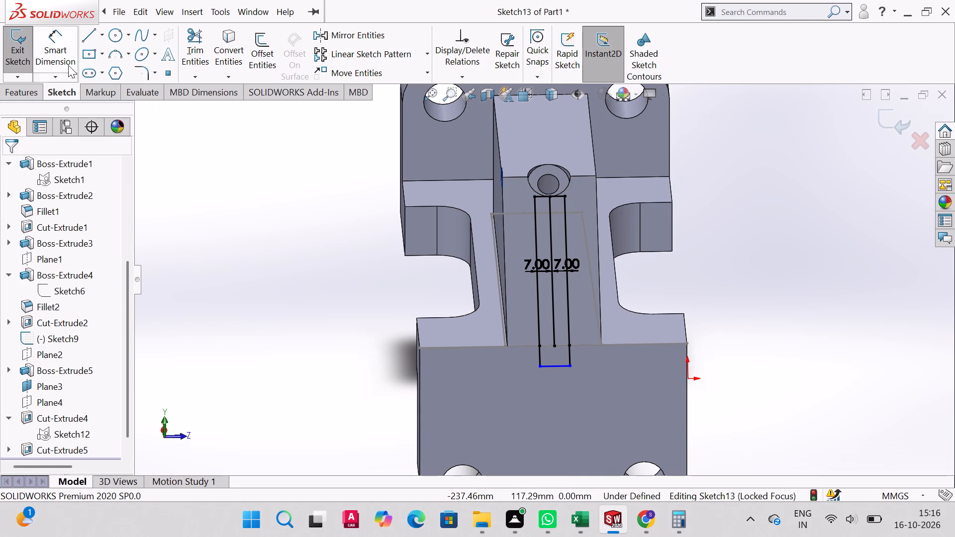
{"action": "left_click", "coordinate": [86, 36]}
{"action": "left_click", "coordinate": [538, 346]}
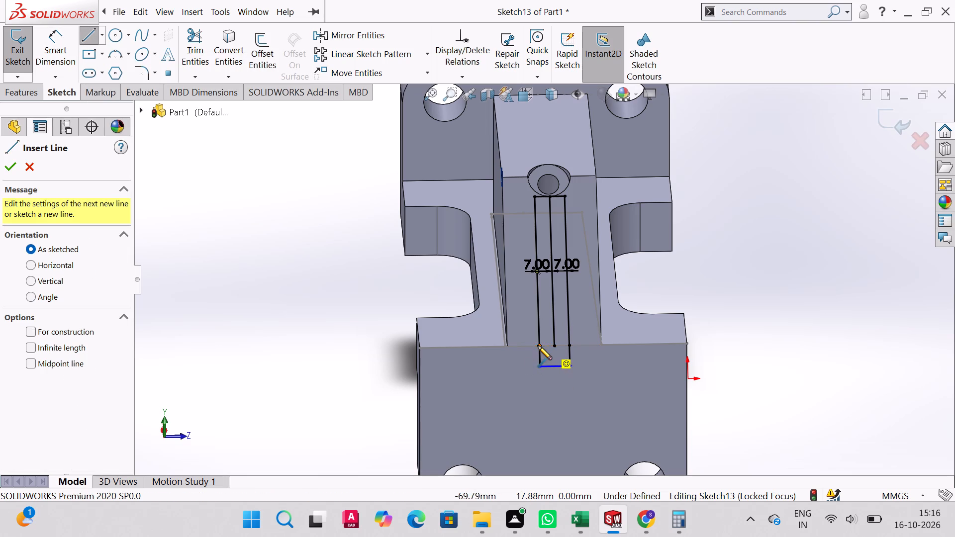
{"action": "left_click", "coordinate": [570, 346]}
{"action": "right_click", "coordinate": [570, 344]}
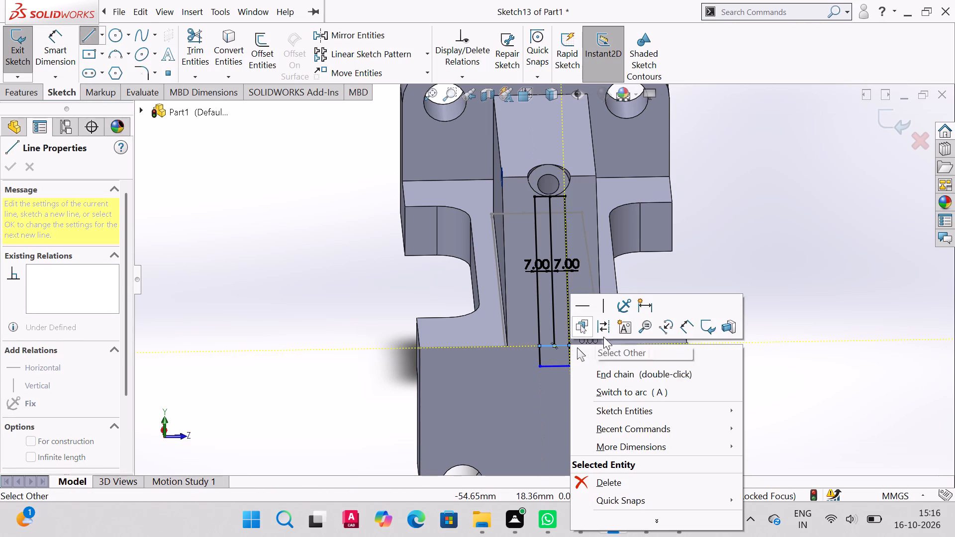
{"action": "left_click", "coordinate": [607, 353]}
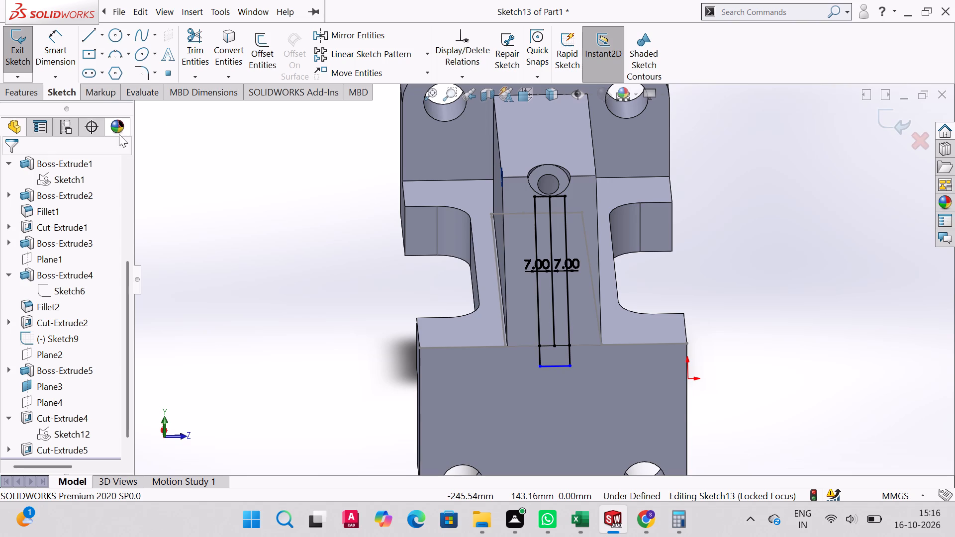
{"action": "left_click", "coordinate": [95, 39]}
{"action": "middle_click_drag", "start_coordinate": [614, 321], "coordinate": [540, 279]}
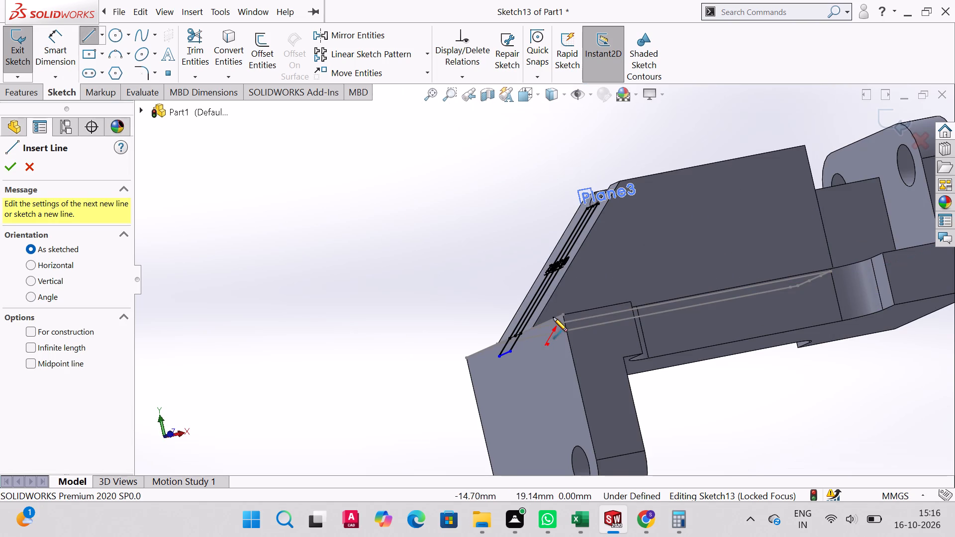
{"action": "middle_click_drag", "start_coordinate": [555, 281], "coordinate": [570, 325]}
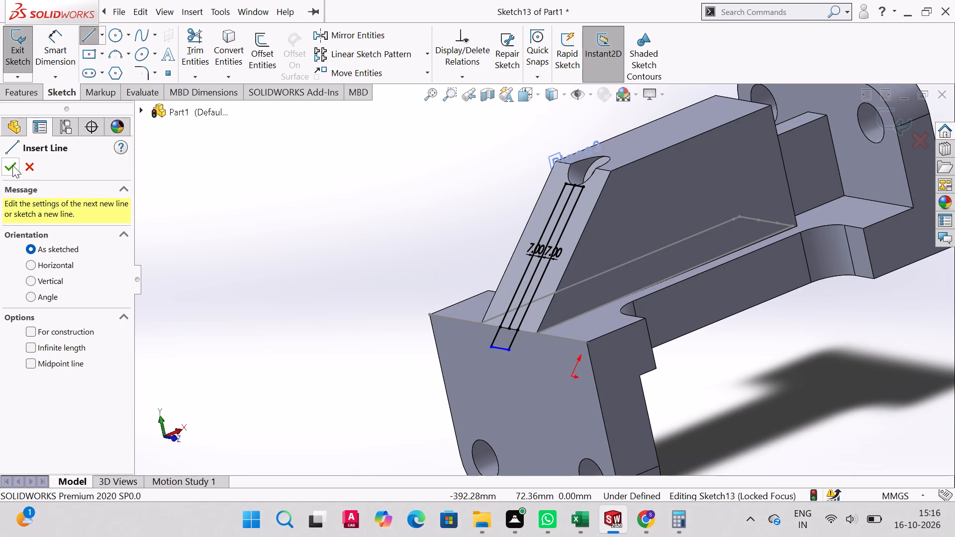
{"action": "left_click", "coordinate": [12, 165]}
Power-trim the three extension lines below the sloped face's bottom edge, leaving only the strip on the face.
{"action": "middle_click_drag", "start_coordinate": [184, 120], "coordinate": [224, 177]}
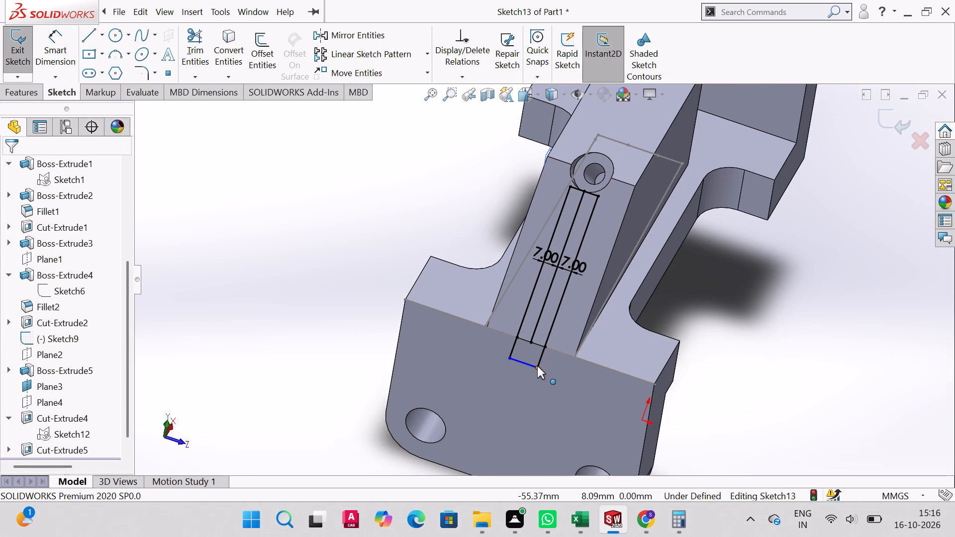
{"action": "middle_click_drag", "start_coordinate": [553, 348], "coordinate": [524, 255]}
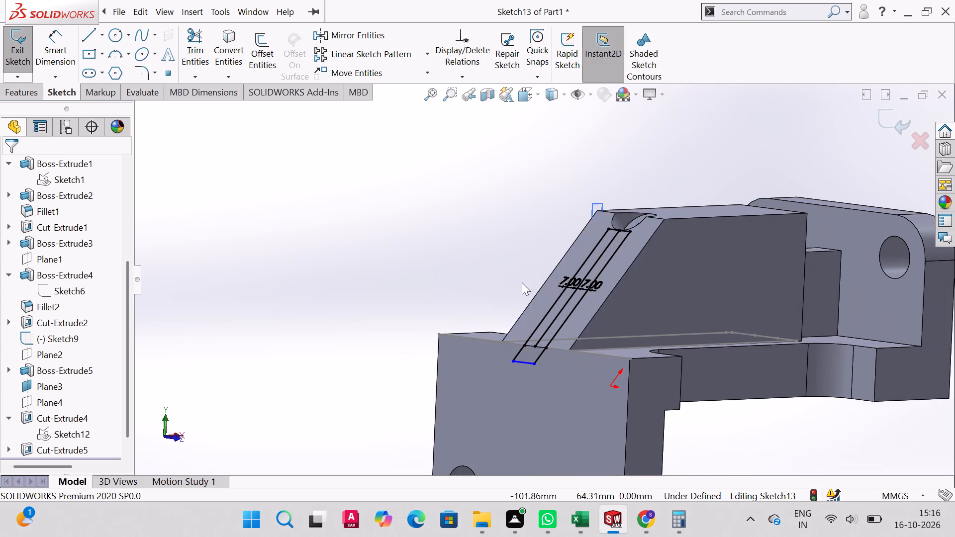
{"action": "left_click", "coordinate": [518, 362]}
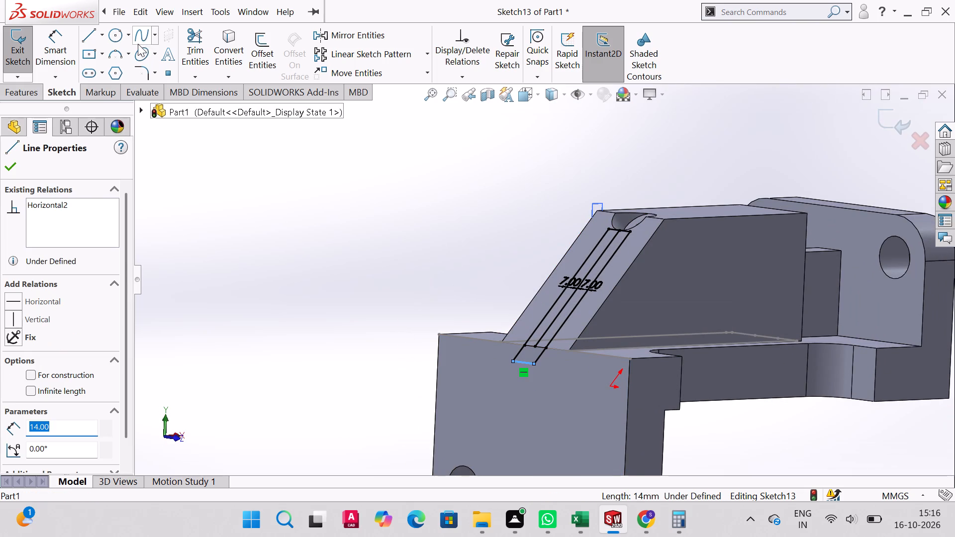
{"action": "left_click", "coordinate": [197, 30]}
{"action": "left_click_drag", "start_coordinate": [524, 355], "coordinate": [524, 370]}
{"action": "scroll", "coordinate": [519, 356], "scroll_direction": "down", "scroll_amount": 1}
{"action": "middle_click_drag", "start_coordinate": [519, 359], "coordinate": [532, 383]}
{"action": "left_click_drag", "start_coordinate": [500, 361], "coordinate": [547, 381]}
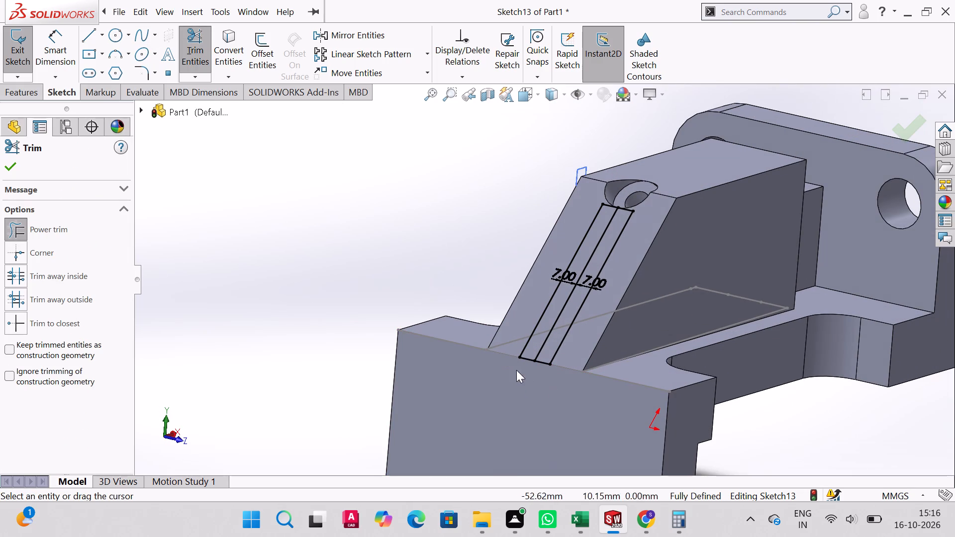
{"action": "left_click", "coordinate": [11, 160]}
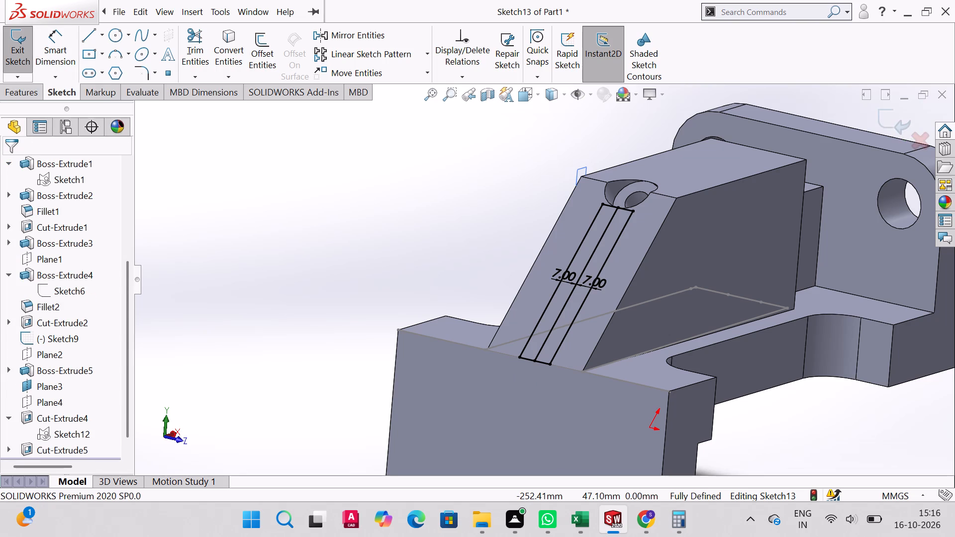
Set up a blind extruded cut using both strip regions on either side of the sloped-face sketch's centre line.
{"action": "left_click", "coordinate": [33, 93]}
{"action": "left_click", "coordinate": [203, 40]}
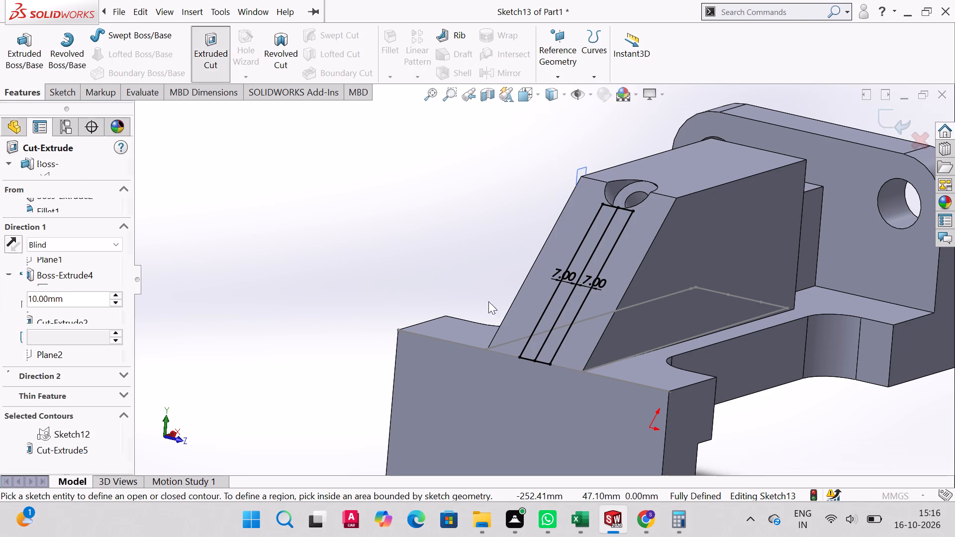
{"action": "middle_click_drag", "start_coordinate": [563, 321], "coordinate": [573, 333]}
{"action": "left_click", "coordinate": [533, 314]}
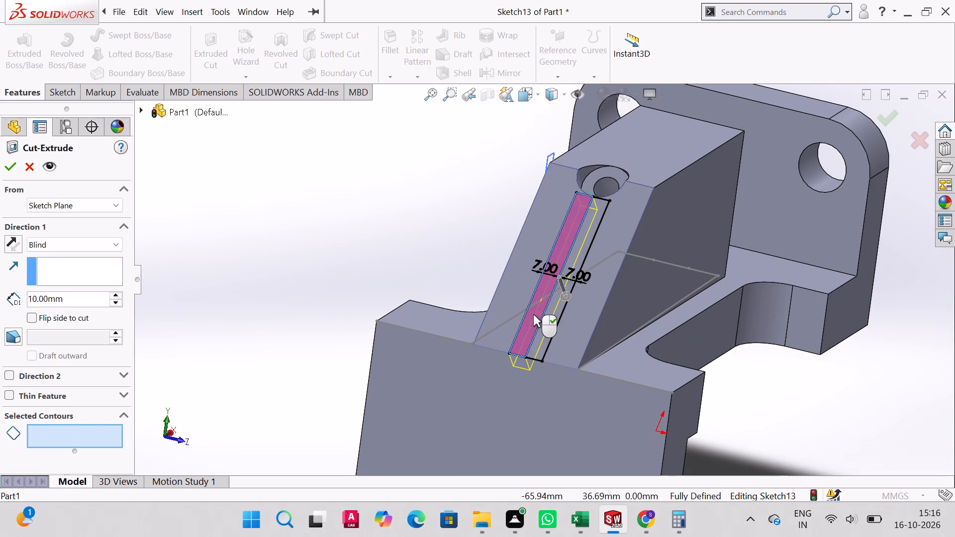
{"action": "left_click", "coordinate": [549, 324]}
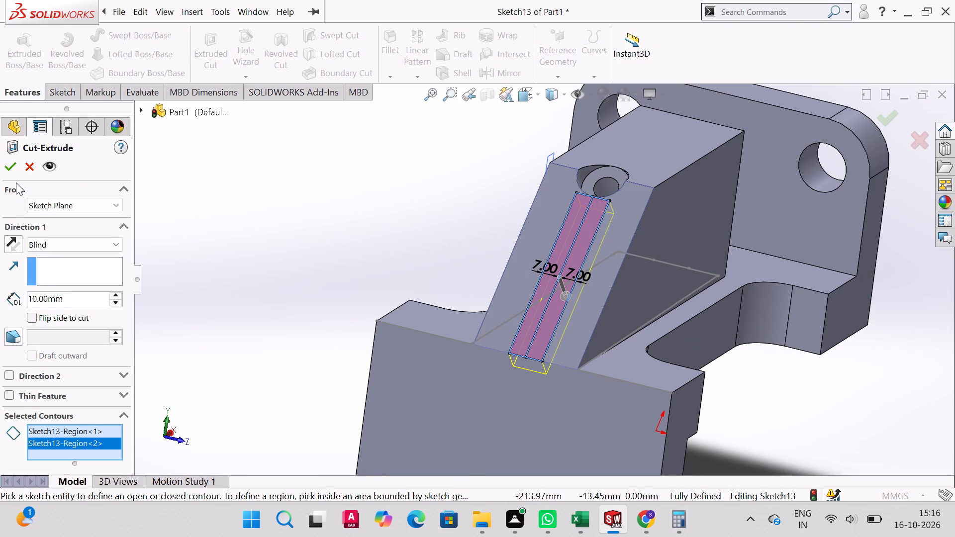
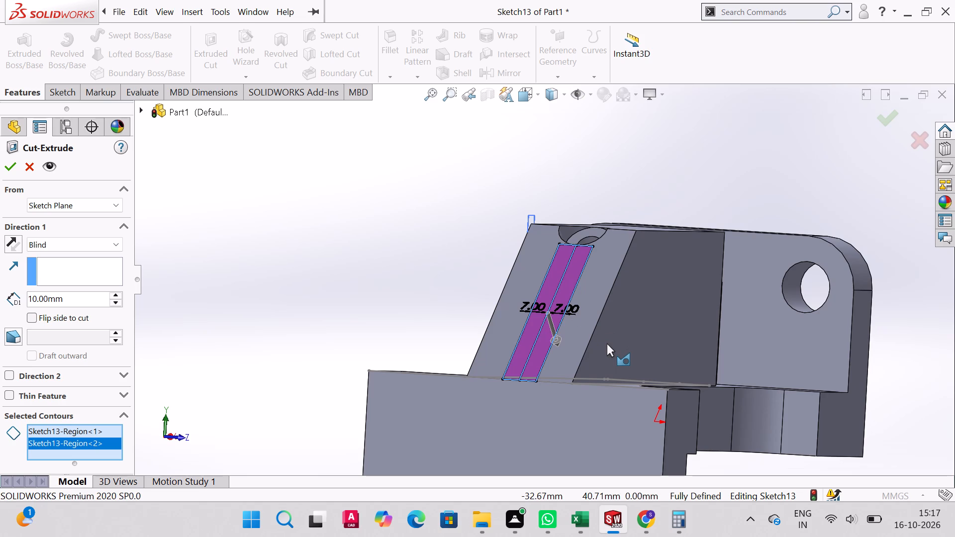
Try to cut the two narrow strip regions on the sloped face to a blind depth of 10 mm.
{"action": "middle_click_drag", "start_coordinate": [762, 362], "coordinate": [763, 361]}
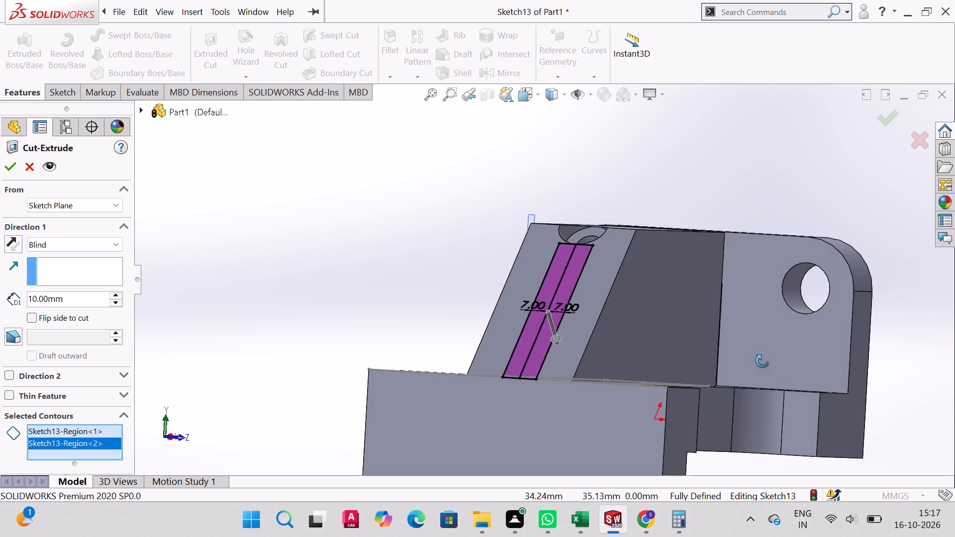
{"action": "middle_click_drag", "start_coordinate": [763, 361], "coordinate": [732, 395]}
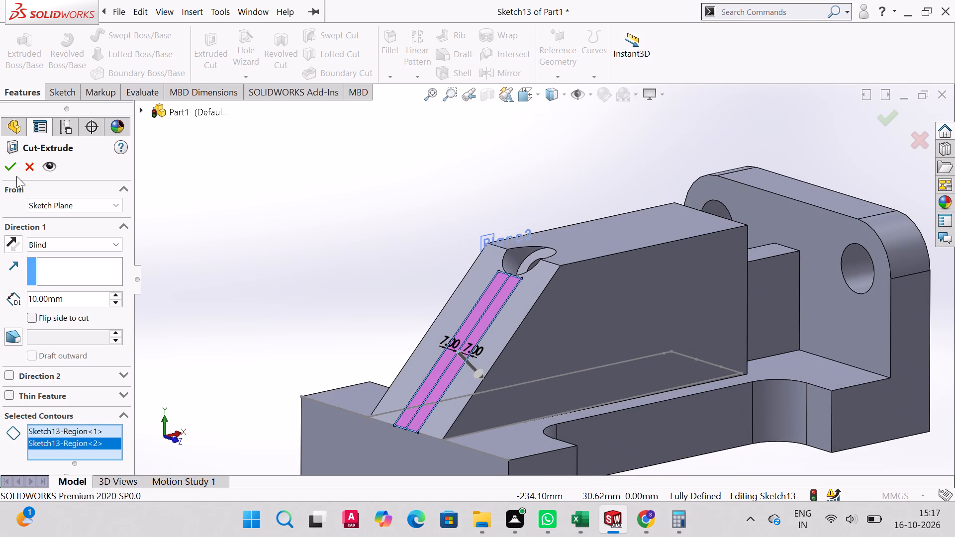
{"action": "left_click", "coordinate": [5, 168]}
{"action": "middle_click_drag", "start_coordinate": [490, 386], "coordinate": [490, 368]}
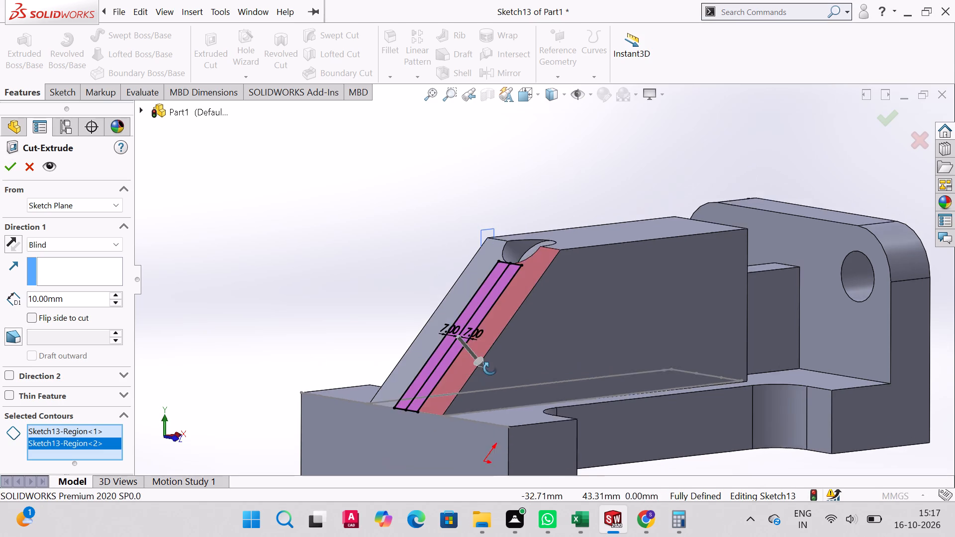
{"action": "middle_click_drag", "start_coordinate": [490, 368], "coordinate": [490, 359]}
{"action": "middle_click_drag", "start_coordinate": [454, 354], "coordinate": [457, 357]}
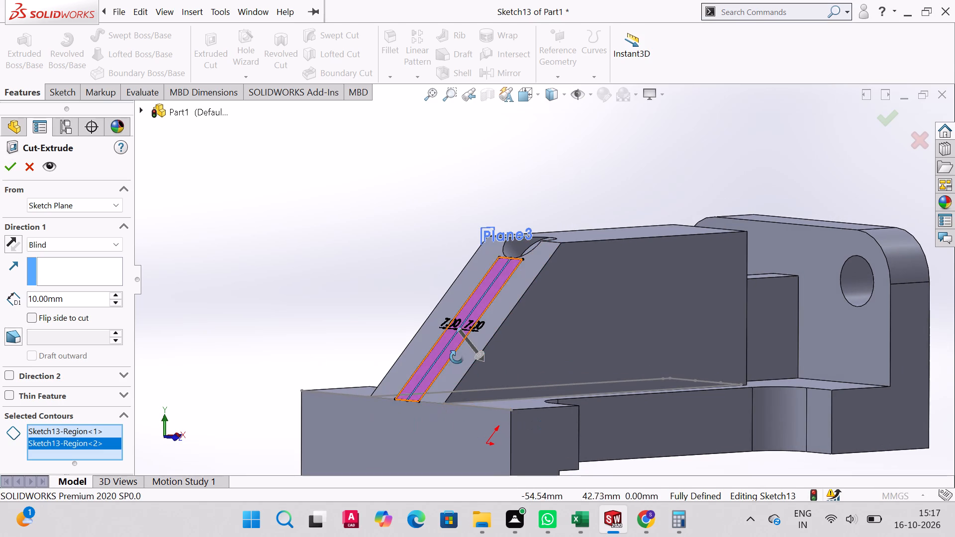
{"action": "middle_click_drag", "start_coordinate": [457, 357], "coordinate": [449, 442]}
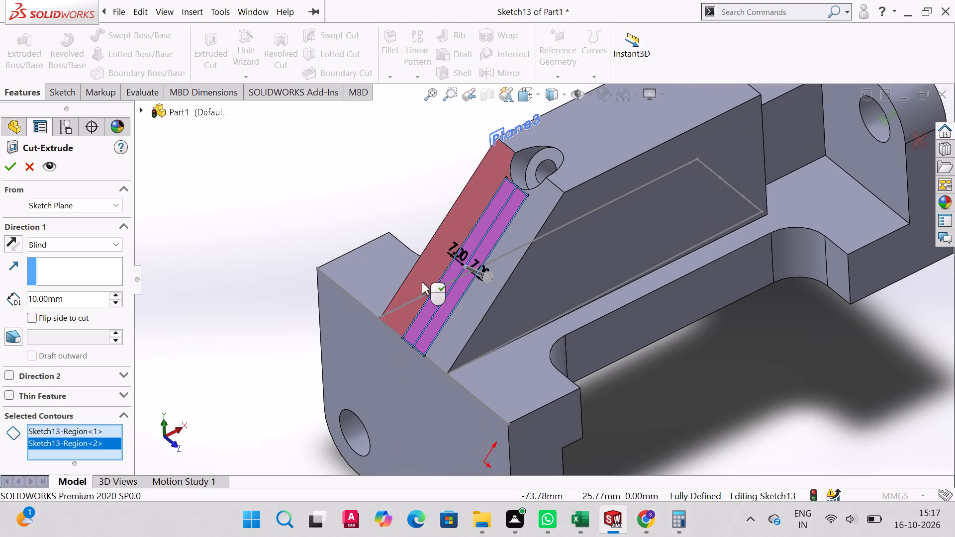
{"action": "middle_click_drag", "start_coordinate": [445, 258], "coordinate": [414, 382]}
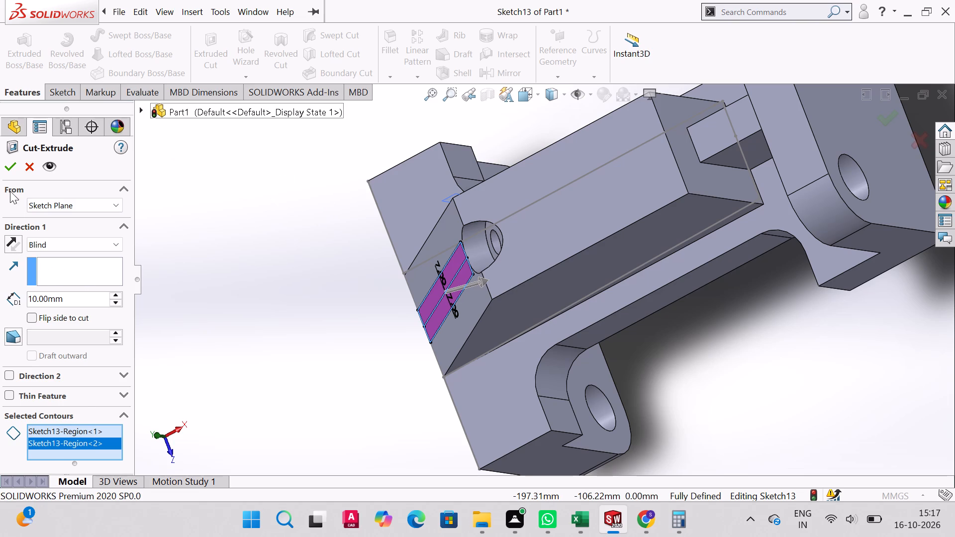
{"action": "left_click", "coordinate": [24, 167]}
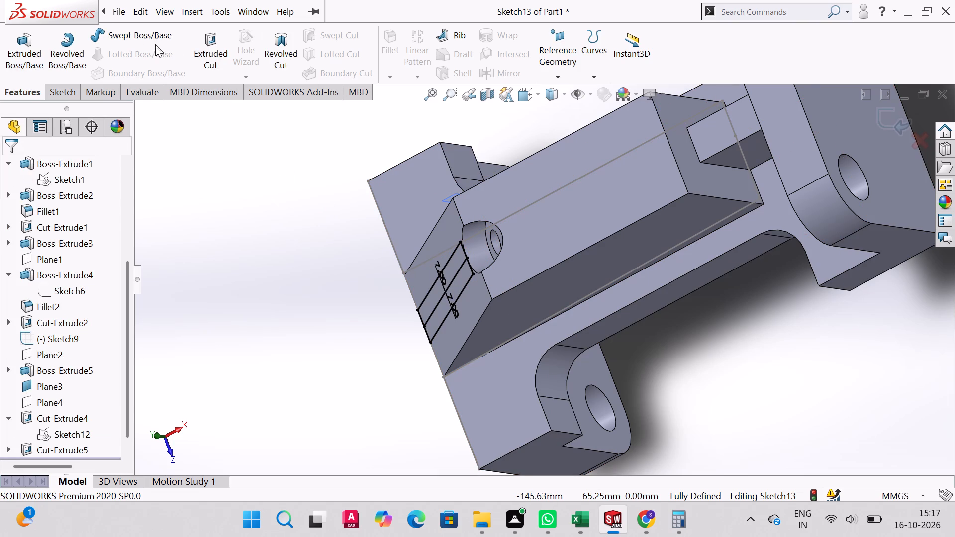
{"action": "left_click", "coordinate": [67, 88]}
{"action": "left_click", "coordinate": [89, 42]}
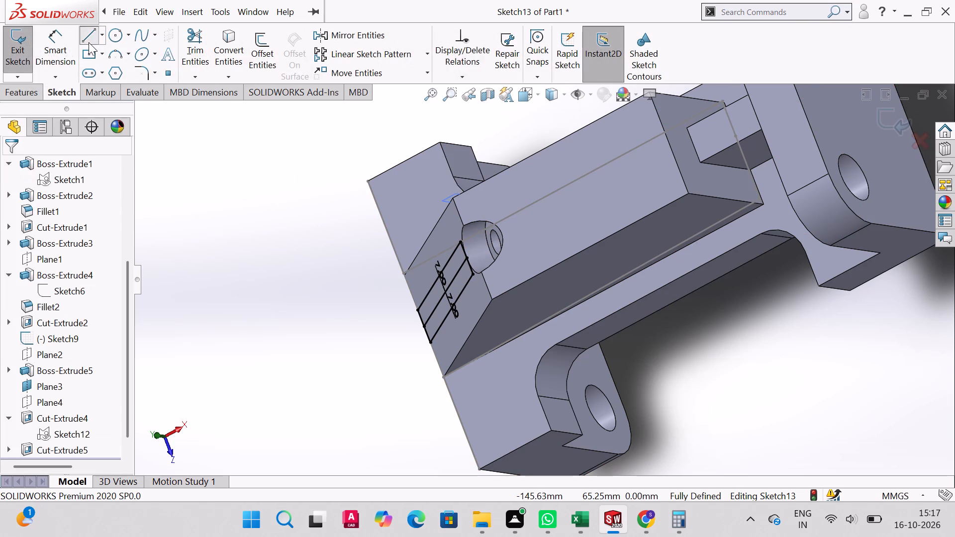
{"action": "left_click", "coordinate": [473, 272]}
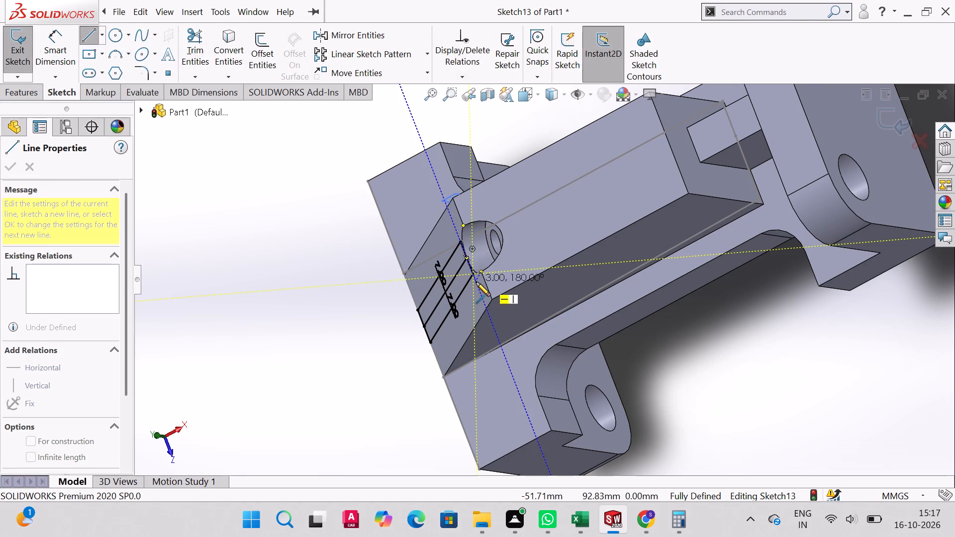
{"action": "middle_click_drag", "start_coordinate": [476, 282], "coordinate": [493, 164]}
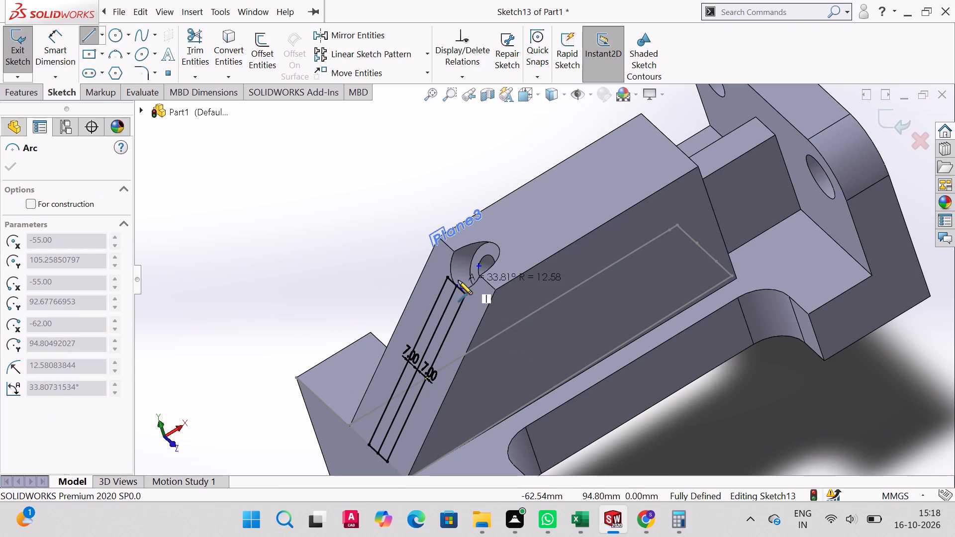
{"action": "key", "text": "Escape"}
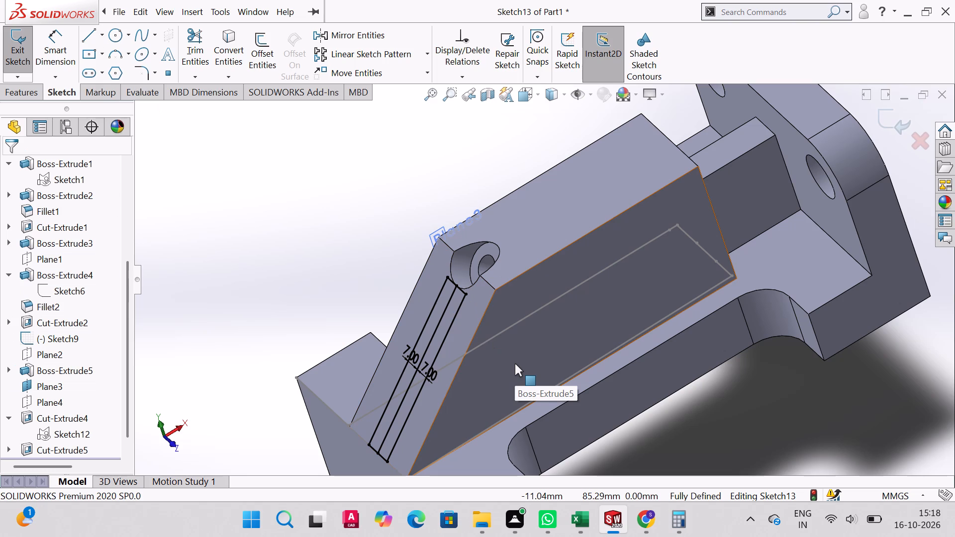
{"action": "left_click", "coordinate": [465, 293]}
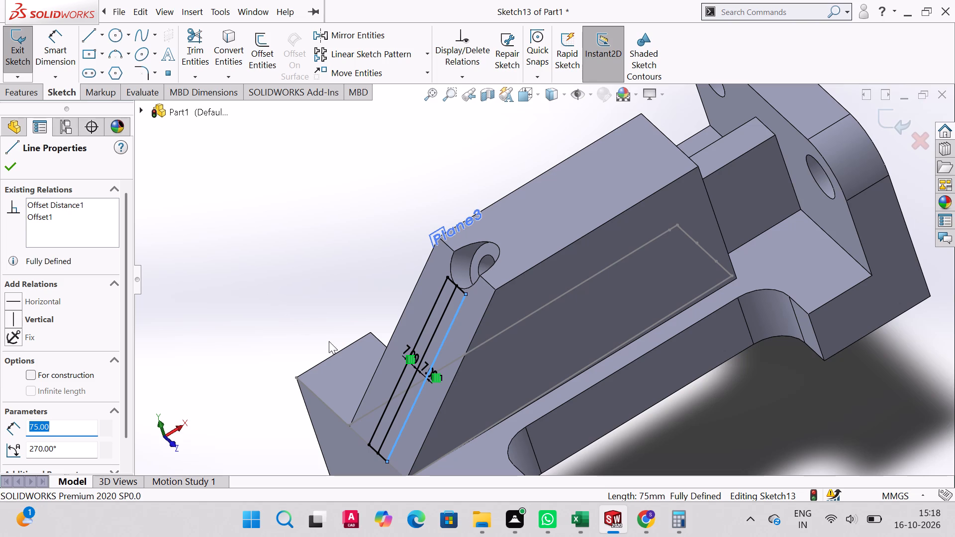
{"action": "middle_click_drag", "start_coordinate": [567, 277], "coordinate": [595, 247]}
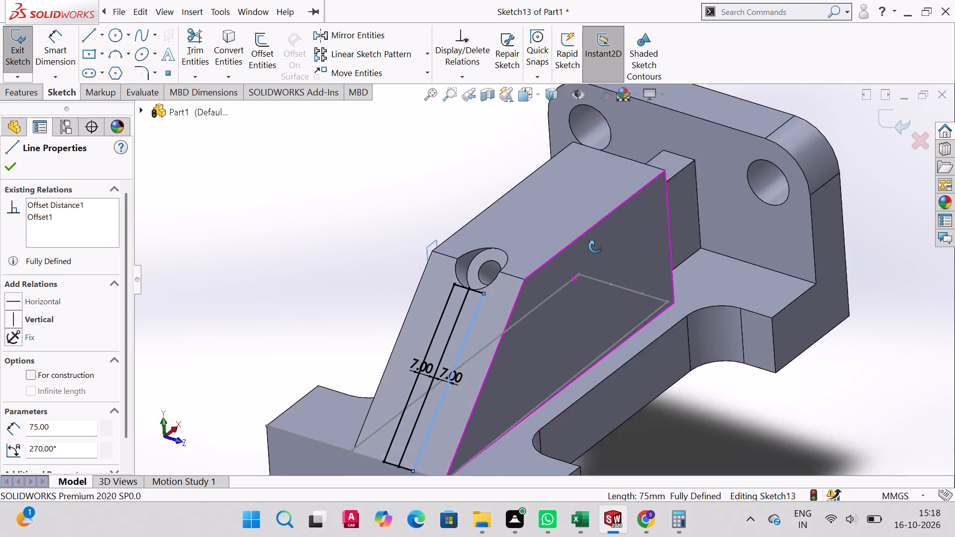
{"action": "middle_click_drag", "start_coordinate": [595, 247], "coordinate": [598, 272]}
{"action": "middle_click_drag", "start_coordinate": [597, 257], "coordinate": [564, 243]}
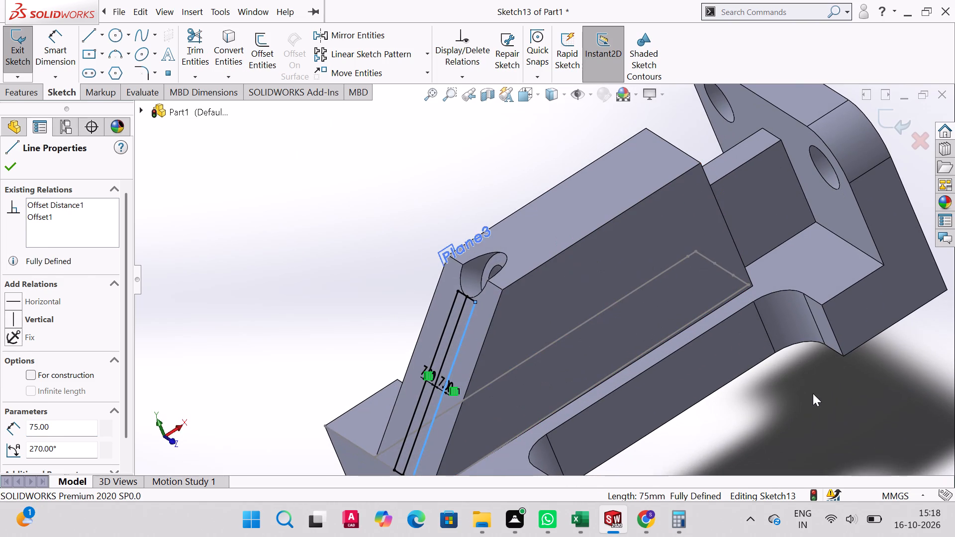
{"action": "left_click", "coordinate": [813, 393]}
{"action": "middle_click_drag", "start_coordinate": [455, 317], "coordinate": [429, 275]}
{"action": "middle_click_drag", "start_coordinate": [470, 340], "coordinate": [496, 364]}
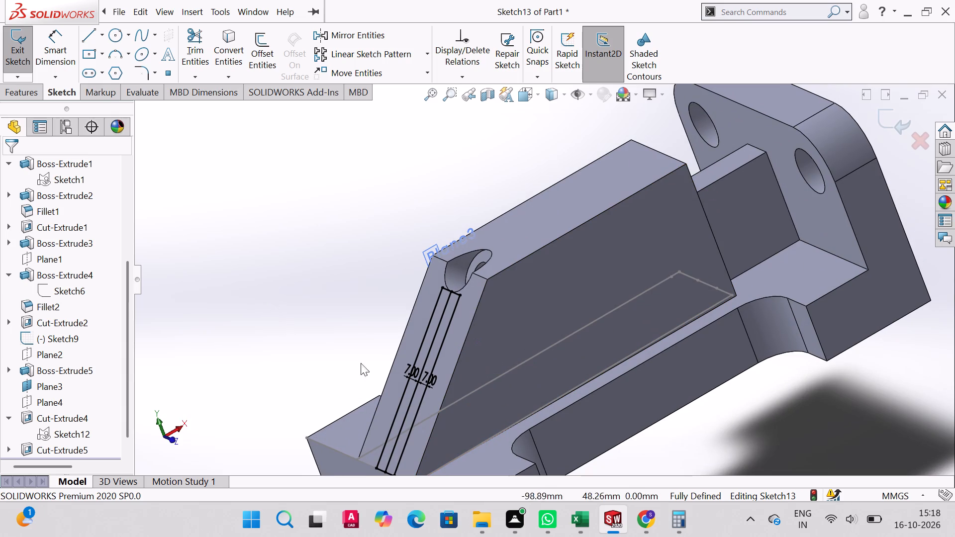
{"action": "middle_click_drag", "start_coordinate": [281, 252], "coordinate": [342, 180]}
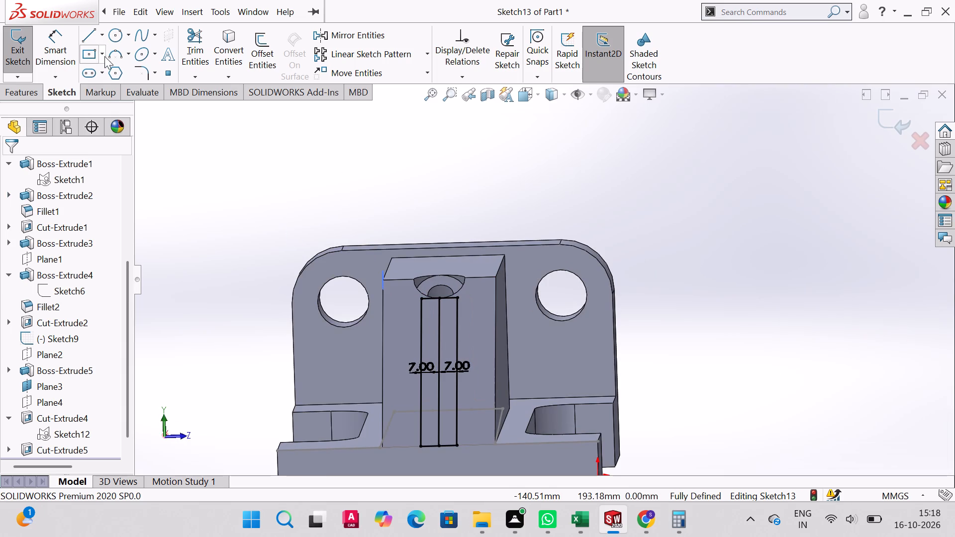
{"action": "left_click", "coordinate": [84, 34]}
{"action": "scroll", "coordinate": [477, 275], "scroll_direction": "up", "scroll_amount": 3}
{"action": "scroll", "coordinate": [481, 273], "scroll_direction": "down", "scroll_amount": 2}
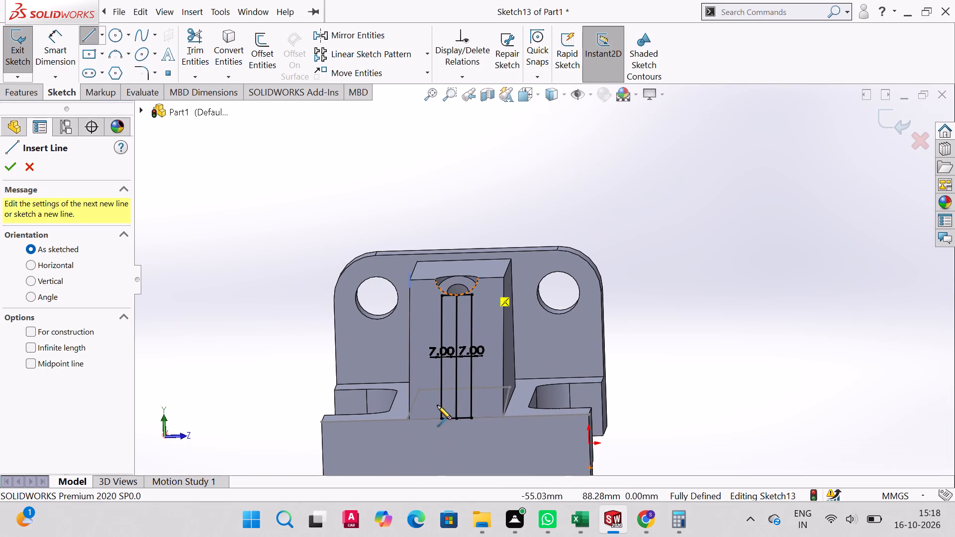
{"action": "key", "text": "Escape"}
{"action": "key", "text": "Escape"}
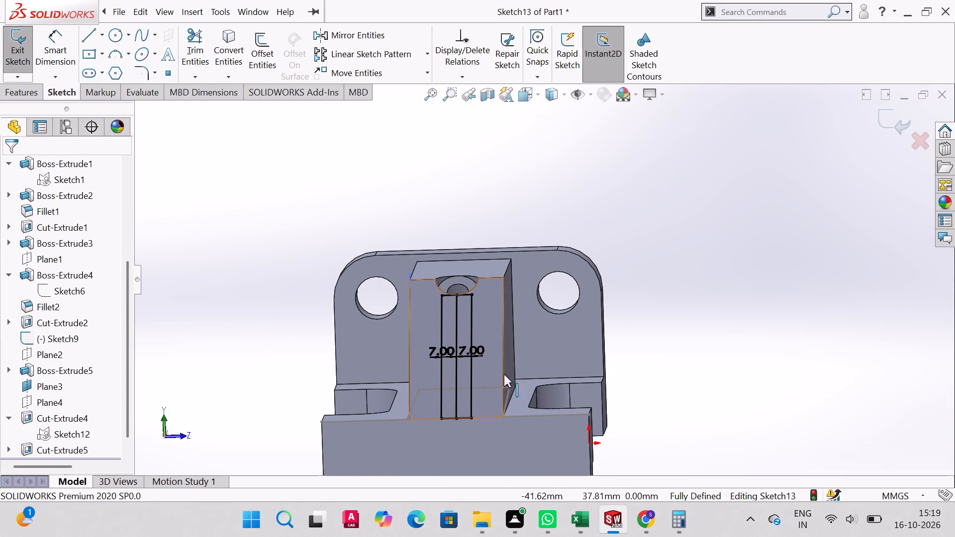
Sketch three connected lines forming a 14 mm wide extension below the lower end of the two strips on the sloped face.
{"action": "scroll", "coordinate": [517, 346], "scroll_direction": "up", "scroll_amount": 1}
{"action": "scroll", "coordinate": [526, 319], "scroll_direction": "down", "scroll_amount": 3}
{"action": "scroll", "coordinate": [522, 400], "scroll_direction": "up", "scroll_amount": 4}
{"action": "scroll", "coordinate": [486, 429], "scroll_direction": "up", "scroll_amount": 1}
{"action": "middle_click_drag", "start_coordinate": [486, 429], "coordinate": [486, 400]}
{"action": "left_click", "coordinate": [491, 373]}
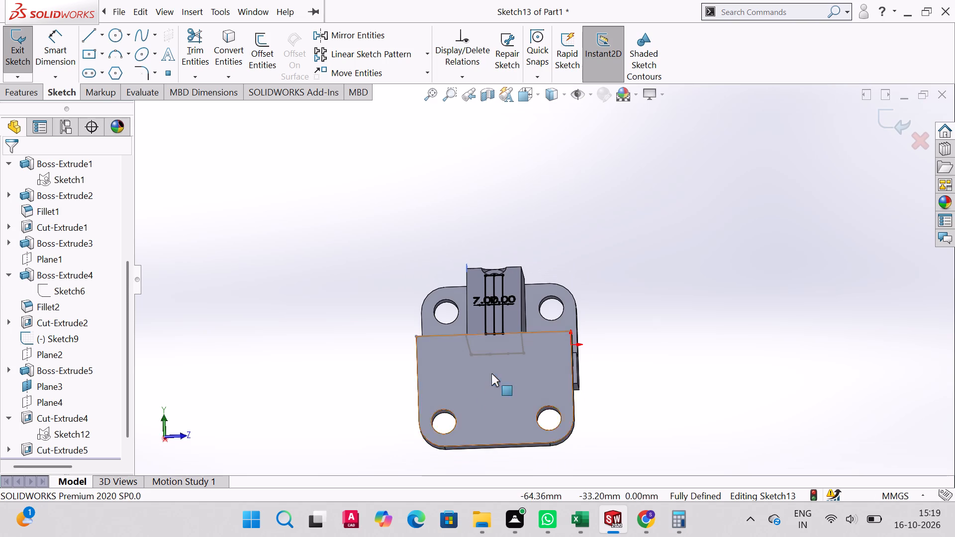
{"action": "middle_click_drag", "start_coordinate": [514, 358], "coordinate": [518, 391]}
{"action": "left_click", "coordinate": [75, 38]}
{"action": "left_click", "coordinate": [88, 39]}
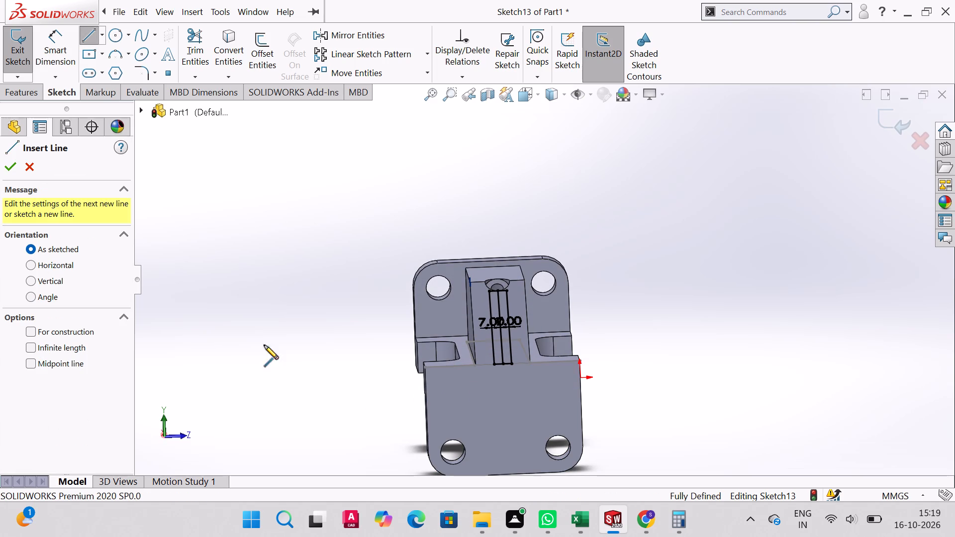
{"action": "left_click", "coordinate": [494, 365]}
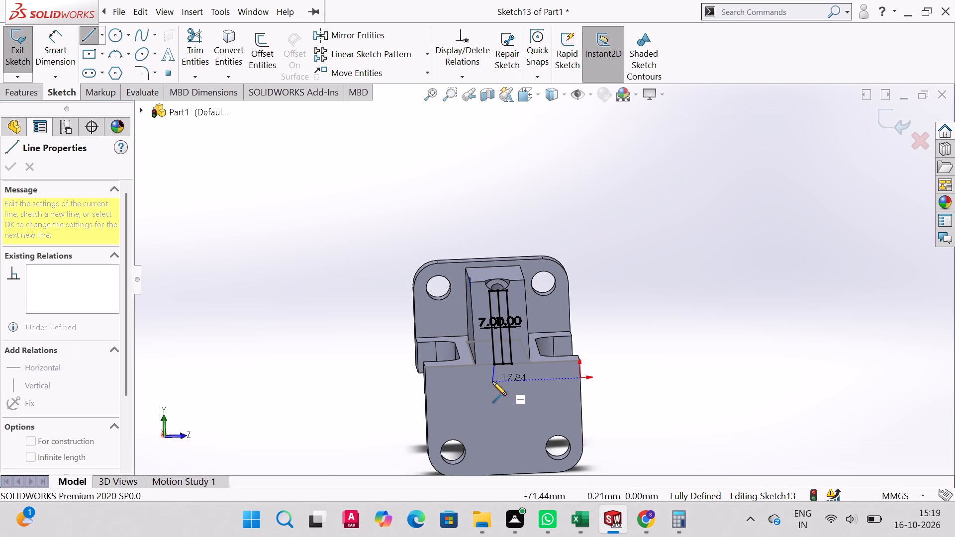
{"action": "left_click", "coordinate": [494, 376]}
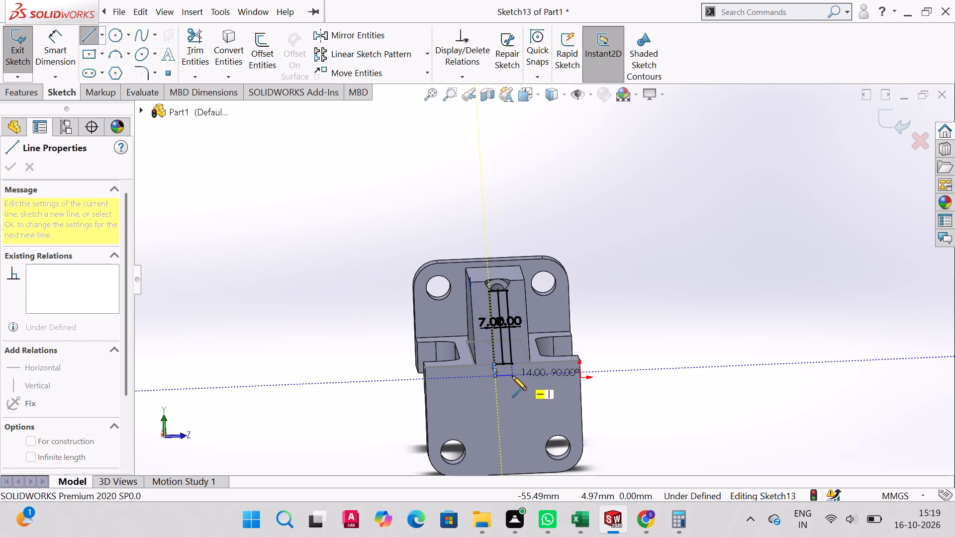
{"action": "left_click", "coordinate": [512, 376]}
{"action": "left_click", "coordinate": [513, 366]}
{"action": "right_click", "coordinate": [513, 366]}
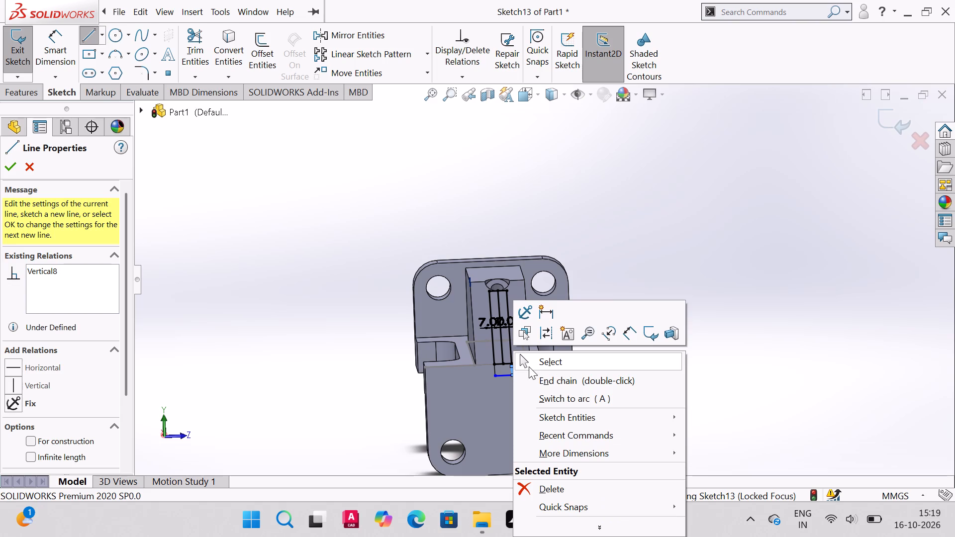
{"action": "left_click", "coordinate": [530, 366]}
Dimension both short vertical sides of the extension below the strips as 10 mm.
{"action": "scroll", "coordinate": [504, 380], "scroll_direction": "up", "scroll_amount": 3}
{"action": "scroll", "coordinate": [501, 380], "scroll_direction": "down", "scroll_amount": 6}
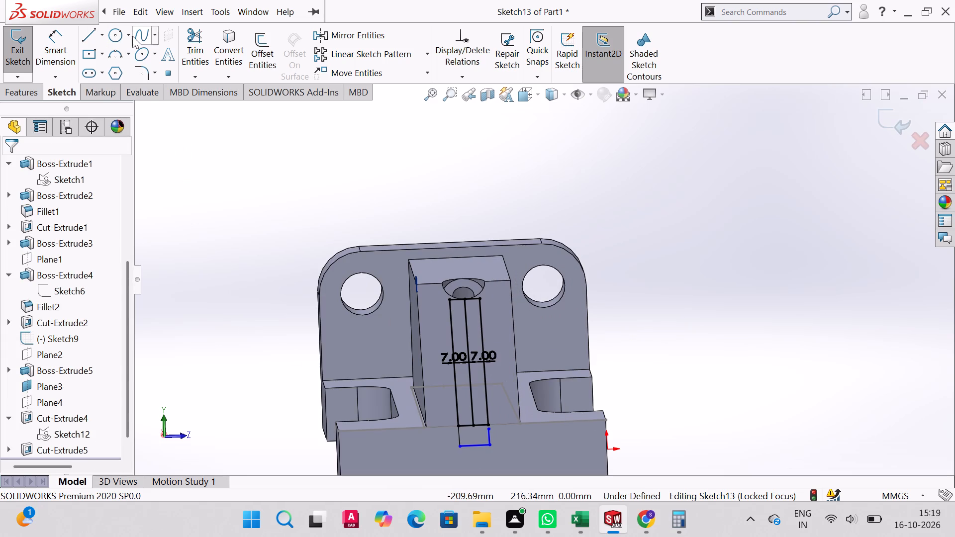
{"action": "scroll", "coordinate": [593, 249], "scroll_direction": "down", "scroll_amount": 5}
{"action": "scroll", "coordinate": [568, 343], "scroll_direction": "up", "scroll_amount": 5}
{"action": "left_click", "coordinate": [66, 39]}
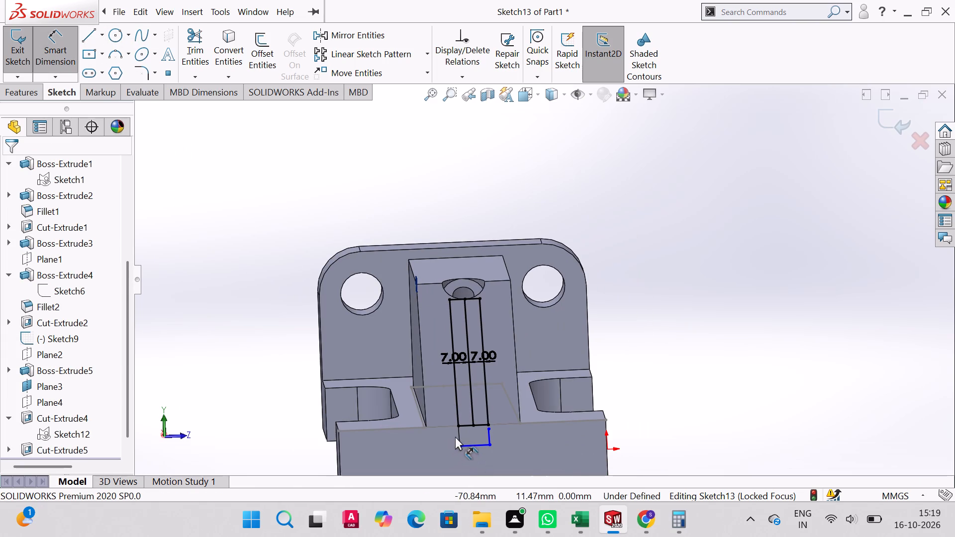
{"action": "left_click", "coordinate": [458, 436]}
{"action": "left_click", "coordinate": [436, 439]}
{"action": "type", "text": "10"}
{"action": "key", "text": "Return"}
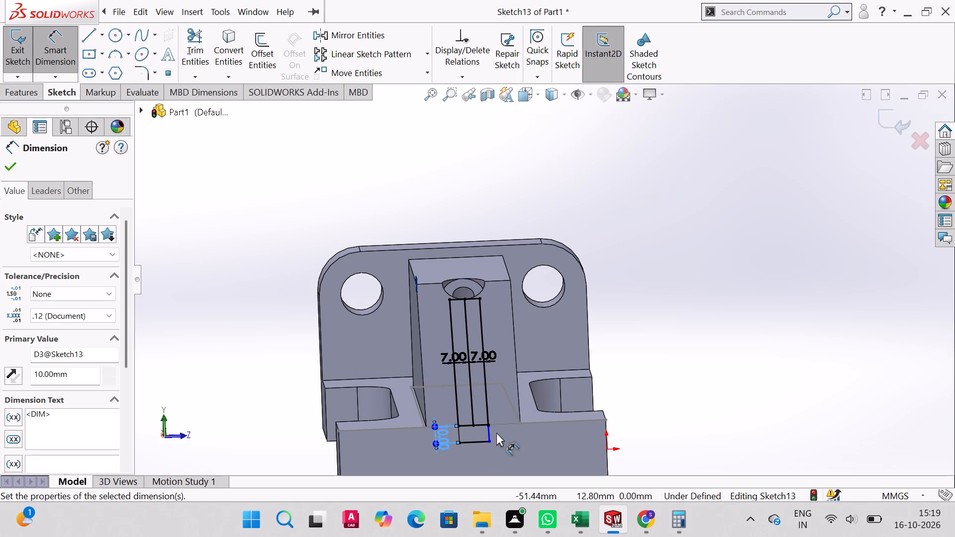
{"action": "left_click", "coordinate": [488, 431]}
{"action": "left_click", "coordinate": [505, 431]}
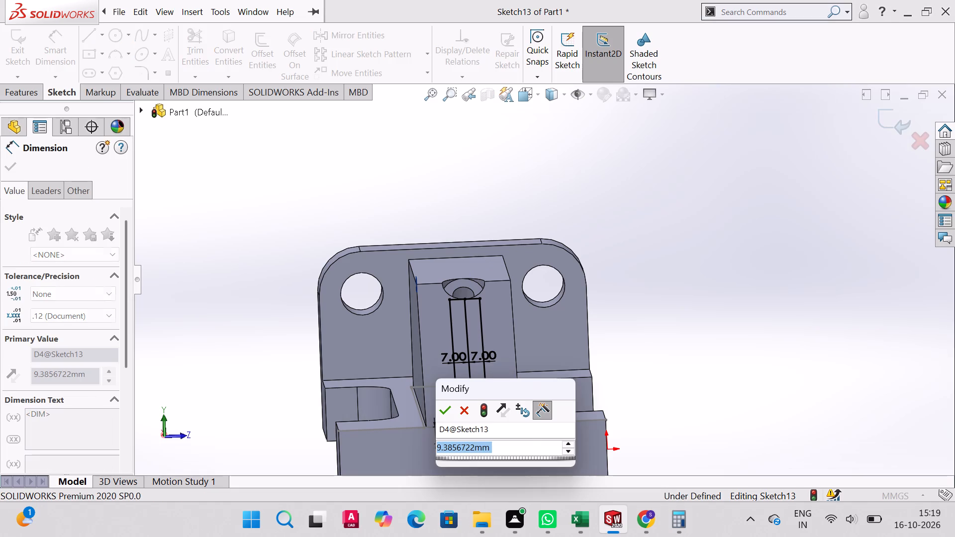
{"action": "type", "text": "10"}
{"action": "key", "text": "Return"}
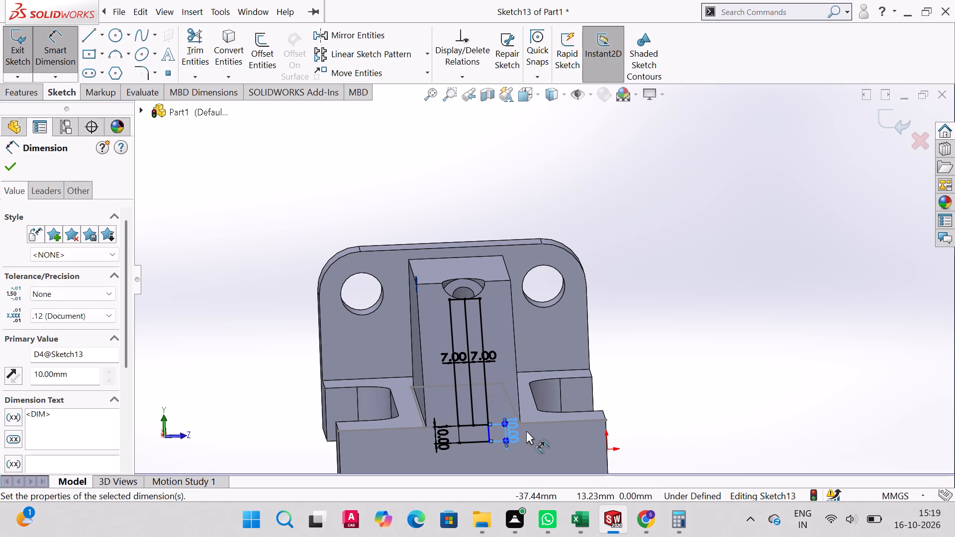
{"action": "left_click", "coordinate": [3, 169]}
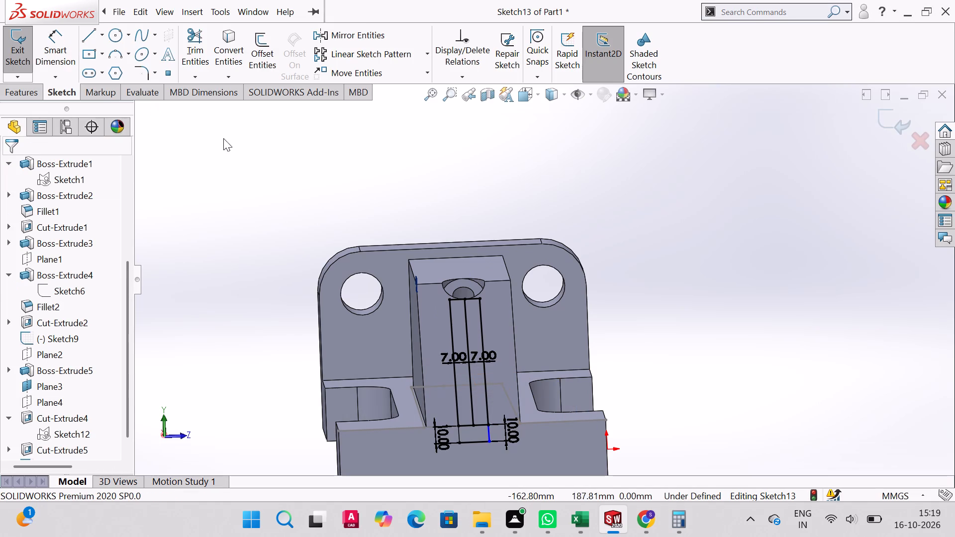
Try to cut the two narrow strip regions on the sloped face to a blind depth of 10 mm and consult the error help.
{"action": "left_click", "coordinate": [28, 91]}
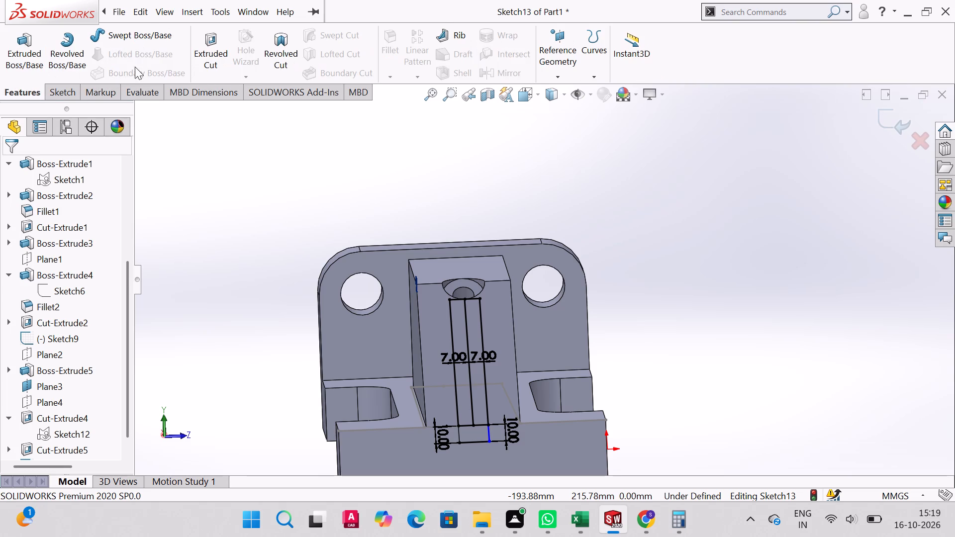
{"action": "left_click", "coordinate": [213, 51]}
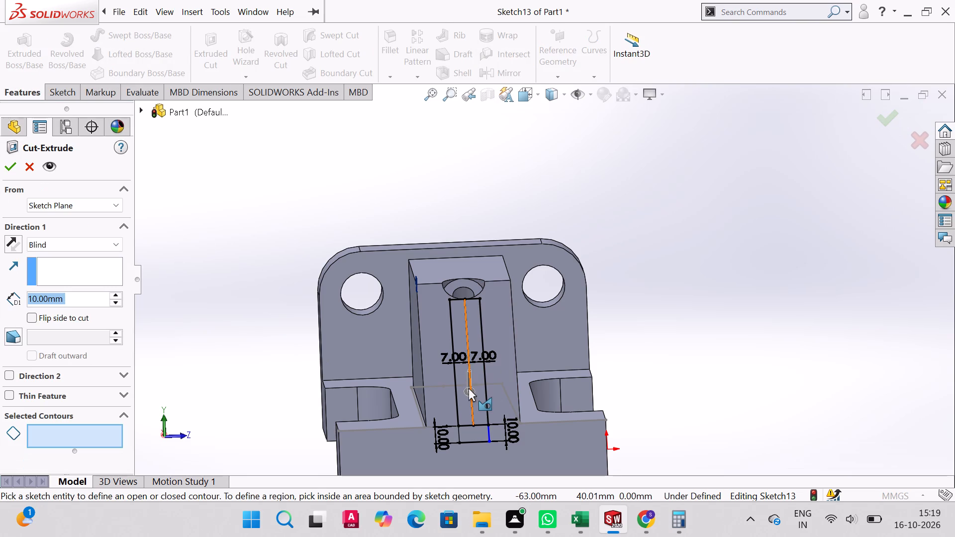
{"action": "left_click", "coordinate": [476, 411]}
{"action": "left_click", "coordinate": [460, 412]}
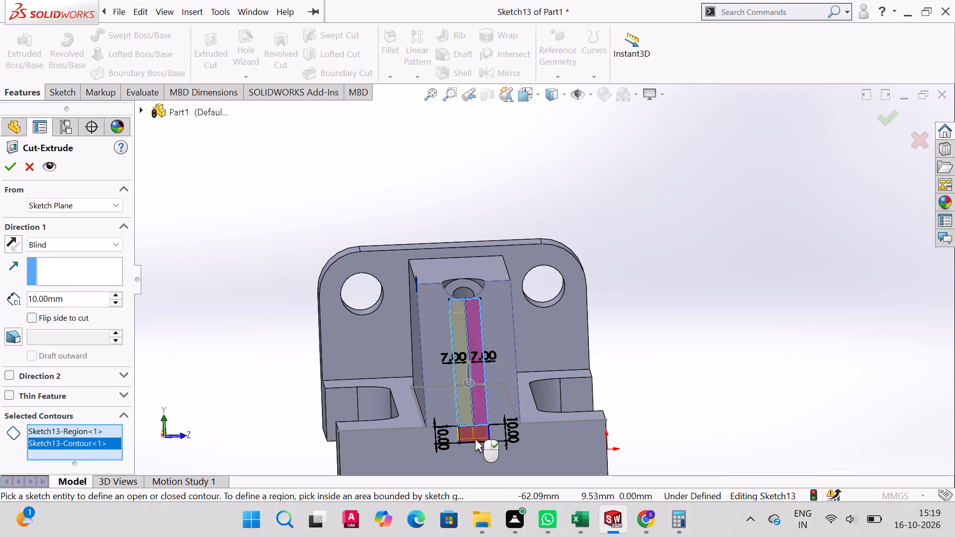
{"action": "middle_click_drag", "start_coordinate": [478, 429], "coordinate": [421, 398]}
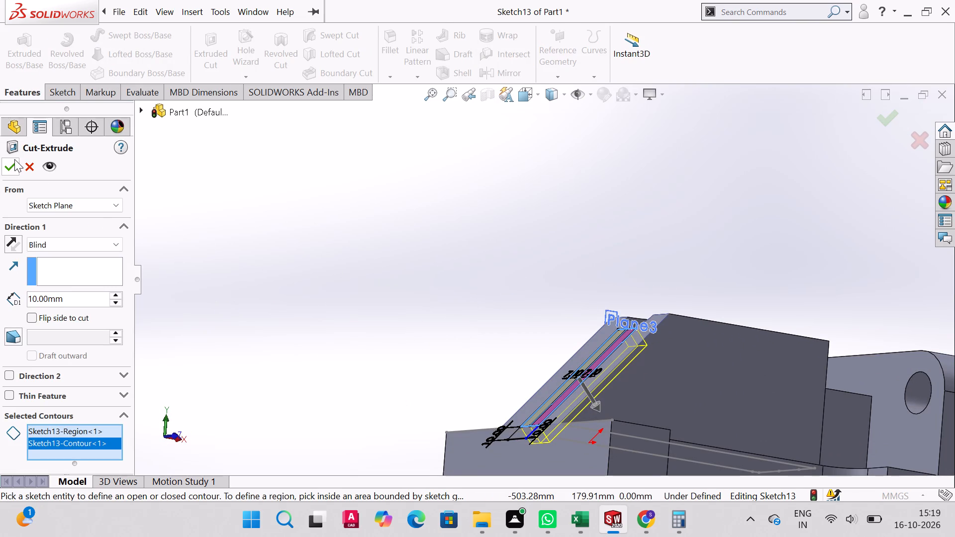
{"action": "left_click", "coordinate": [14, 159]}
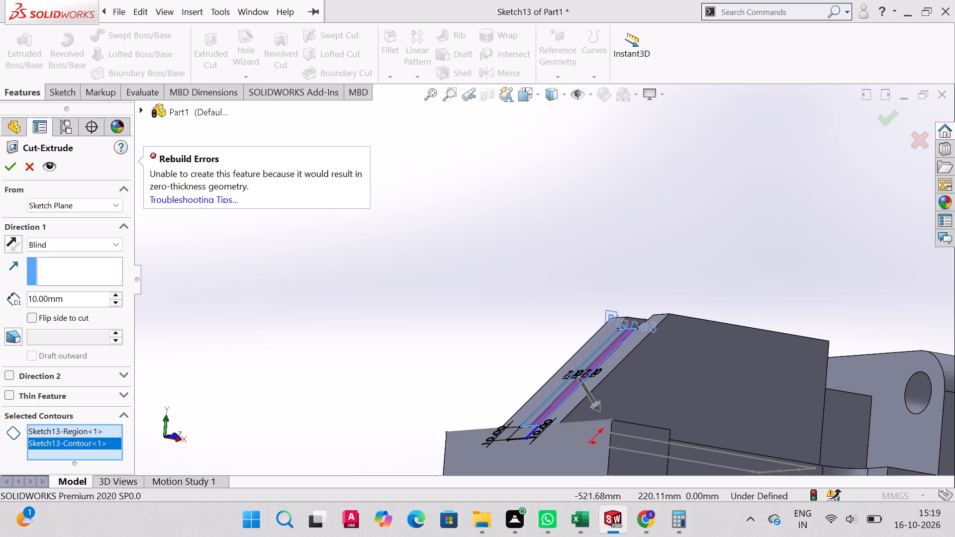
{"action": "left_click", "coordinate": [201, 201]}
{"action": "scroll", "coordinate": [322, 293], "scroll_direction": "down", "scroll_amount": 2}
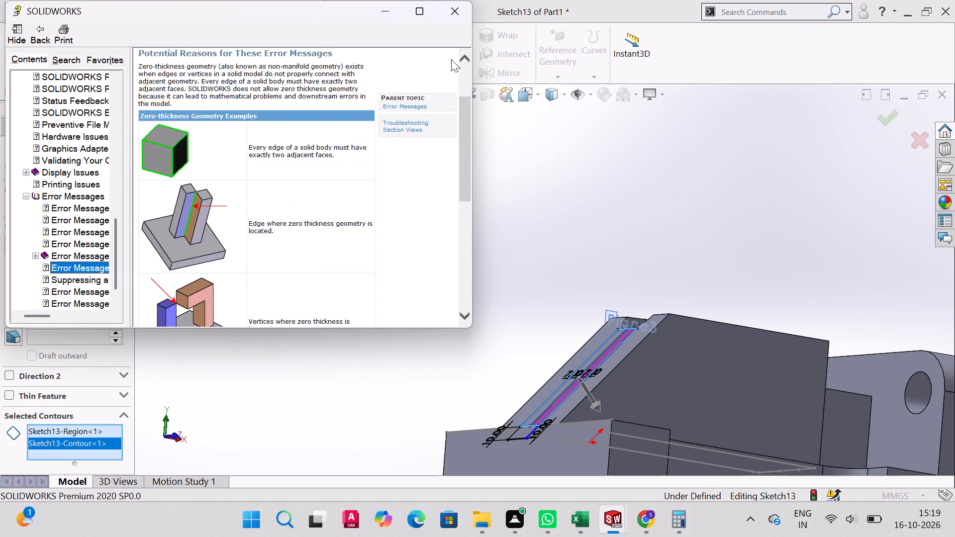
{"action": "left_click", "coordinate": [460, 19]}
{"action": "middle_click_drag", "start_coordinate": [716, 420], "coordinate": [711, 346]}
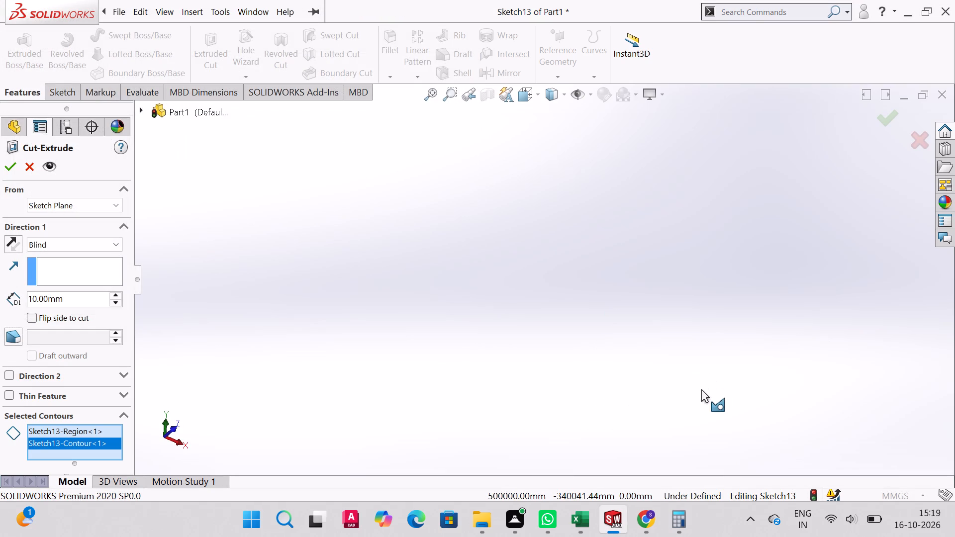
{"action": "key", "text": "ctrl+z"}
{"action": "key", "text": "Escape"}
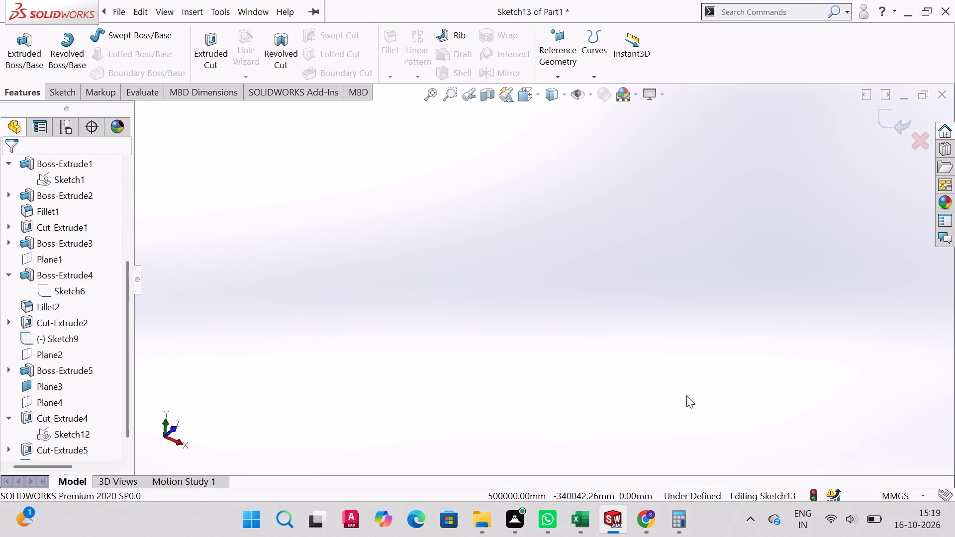
Rebuild the part to close the strip sketch and restore the isometric view of the bracket.
{"action": "key", "text": "ctrl+z"}
{"action": "middle_click_drag", "start_coordinate": [554, 341], "coordinate": [573, 402]}
{"action": "scroll", "coordinate": [479, 331], "scroll_direction": "down", "scroll_amount": 6}
{"action": "scroll", "coordinate": [479, 331], "scroll_direction": "up", "scroll_amount": 1}
{"action": "scroll", "coordinate": [479, 331], "scroll_direction": "down", "scroll_amount": 6}
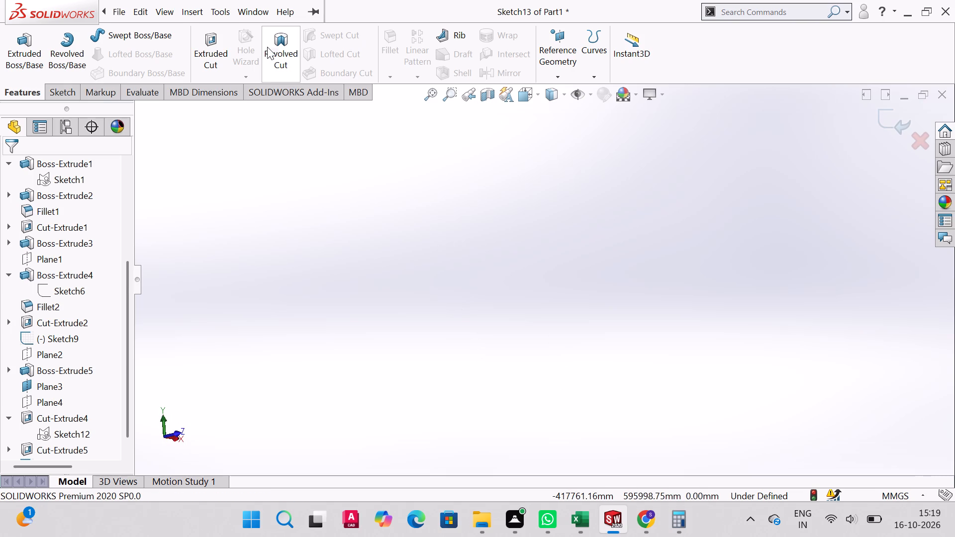
{"action": "left_click", "coordinate": [540, 244]}
{"action": "left_click", "coordinate": [306, 11]}
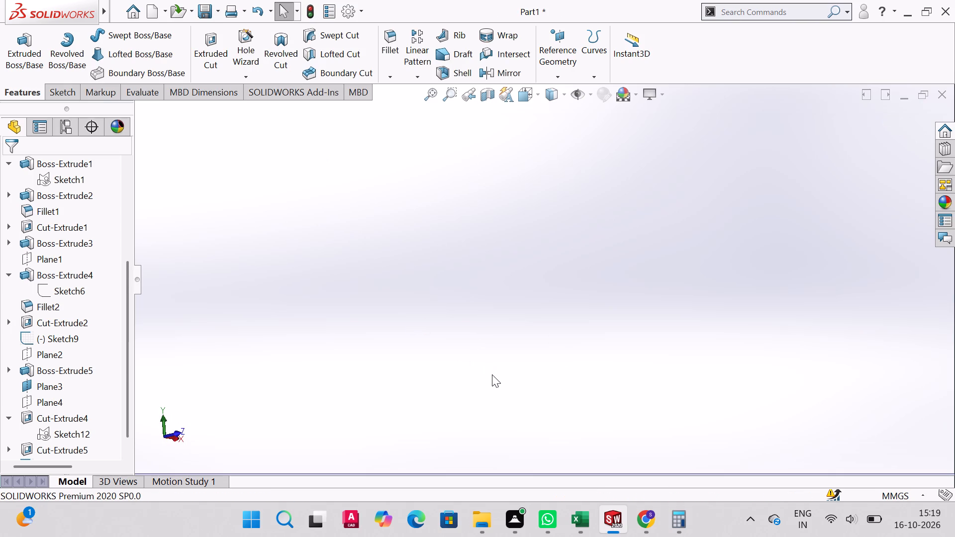
{"action": "left_click", "coordinate": [307, 14]}
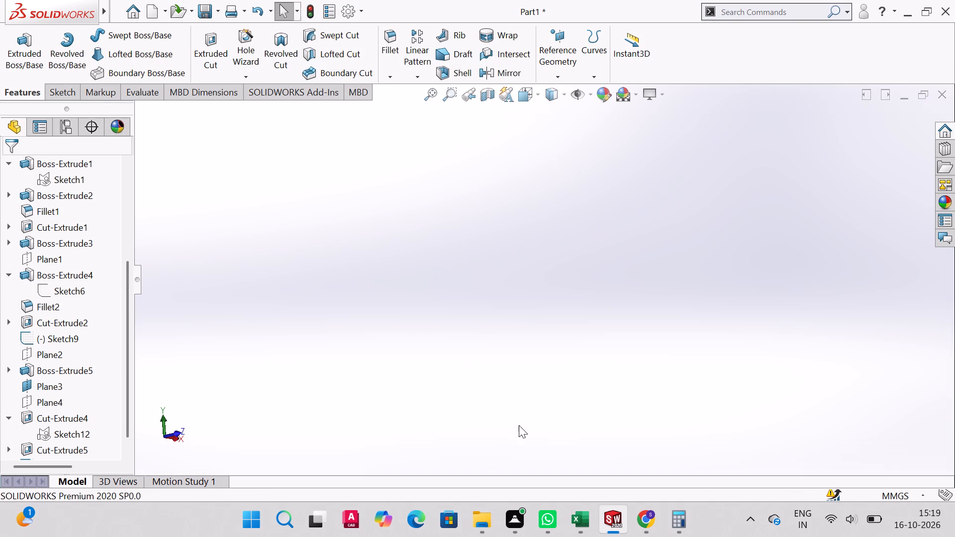
{"action": "scroll", "coordinate": [543, 367], "scroll_direction": "down", "scroll_amount": 5}
{"action": "scroll", "coordinate": [547, 367], "scroll_direction": "up", "scroll_amount": 8}
{"action": "key", "text": "ctrl+7"}
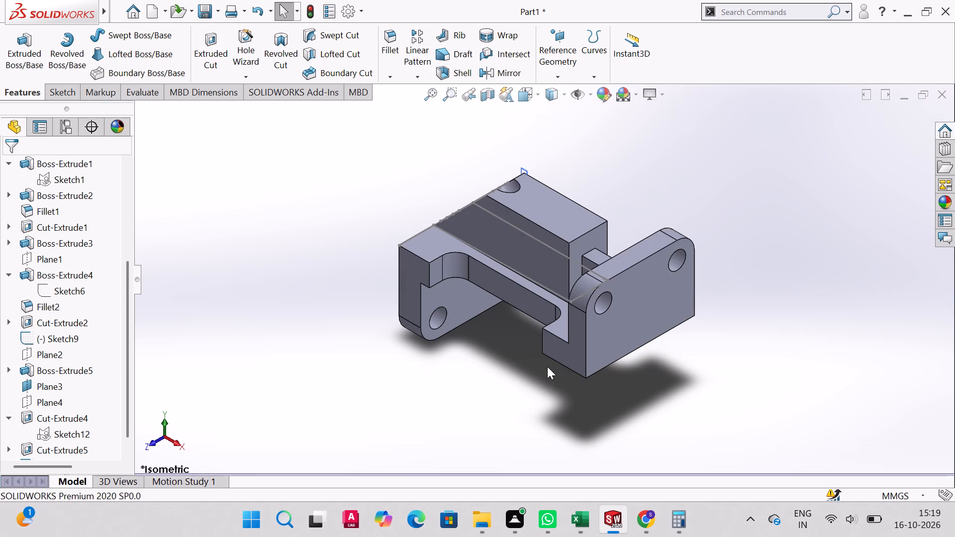
Examine the strip sketch on the sloped face and the round recess above it from several angles.
{"action": "middle_click_drag", "start_coordinate": [439, 273], "coordinate": [472, 401]}
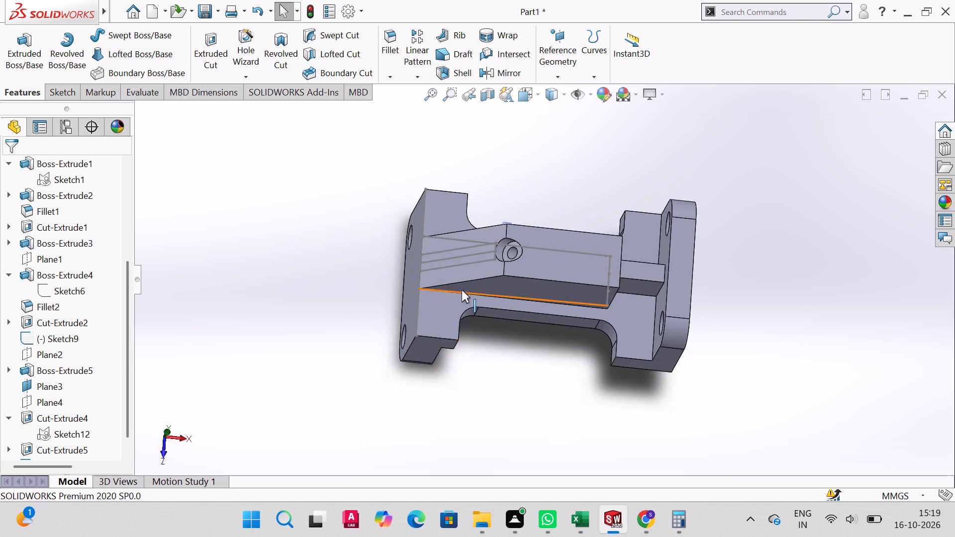
{"action": "scroll", "coordinate": [462, 289], "scroll_direction": "up", "scroll_amount": 3}
{"action": "scroll", "coordinate": [468, 276], "scroll_direction": "down", "scroll_amount": 5}
{"action": "middle_click_drag", "start_coordinate": [587, 290], "coordinate": [580, 352]}
{"action": "scroll", "coordinate": [600, 279], "scroll_direction": "down", "scroll_amount": 1}
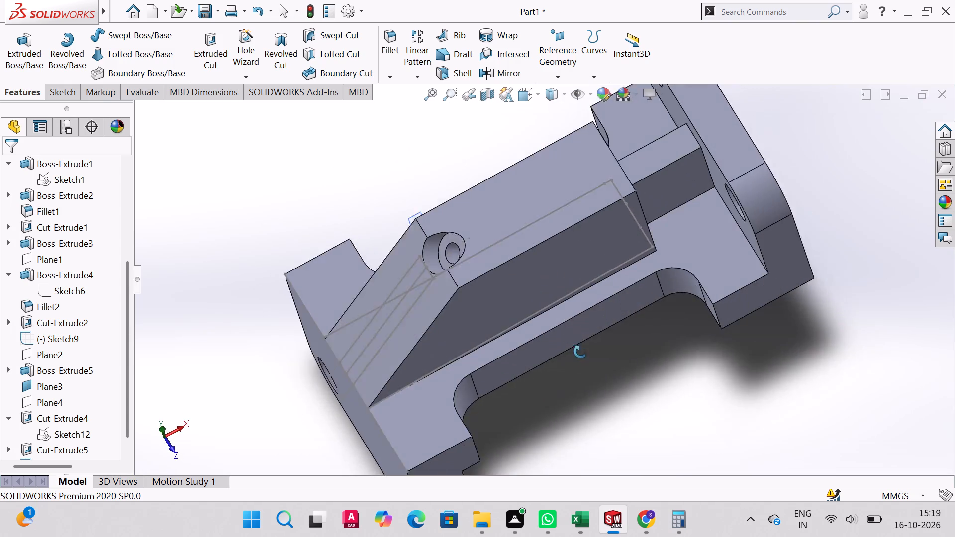
{"action": "middle_click_drag", "start_coordinate": [580, 352], "coordinate": [642, 226]}
{"action": "scroll", "coordinate": [636, 232], "scroll_direction": "up", "scroll_amount": 1}
{"action": "middle_click_drag", "start_coordinate": [331, 321], "coordinate": [349, 357]}
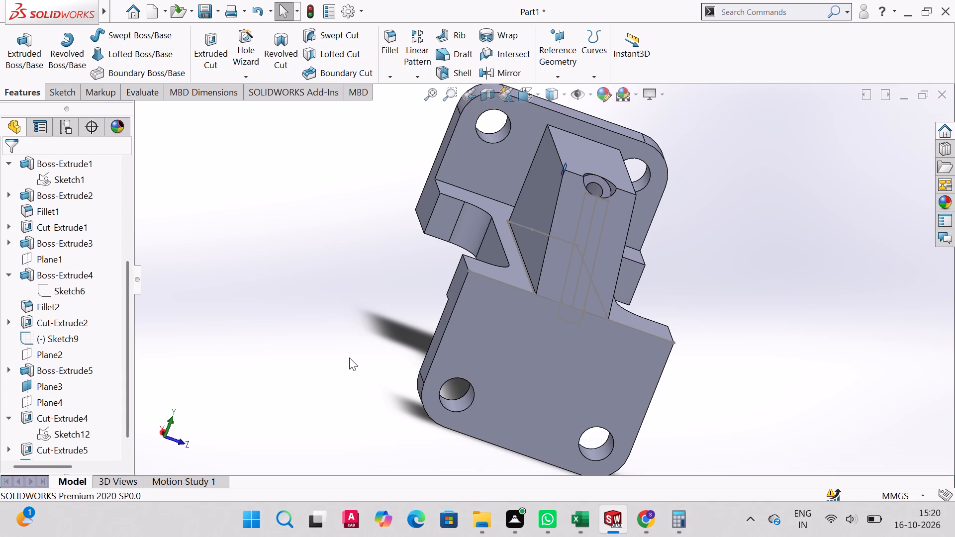
{"action": "middle_click_drag", "start_coordinate": [520, 208], "coordinate": [465, 284]}
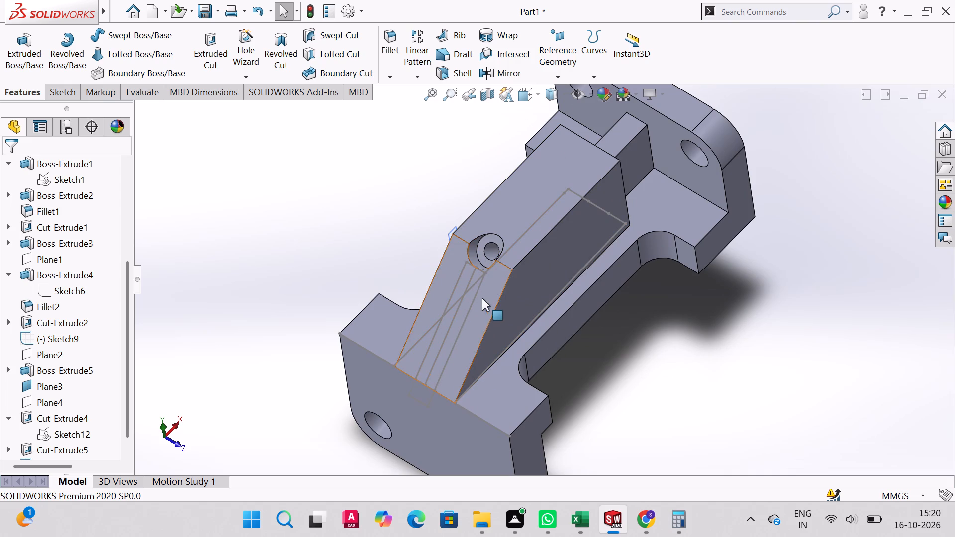
{"action": "middle_click_drag", "start_coordinate": [539, 299], "coordinate": [547, 240]}
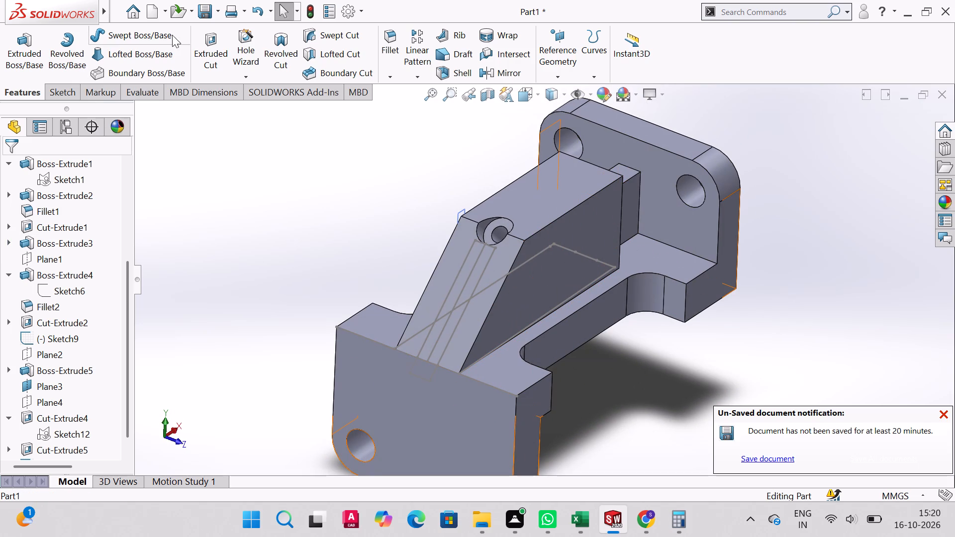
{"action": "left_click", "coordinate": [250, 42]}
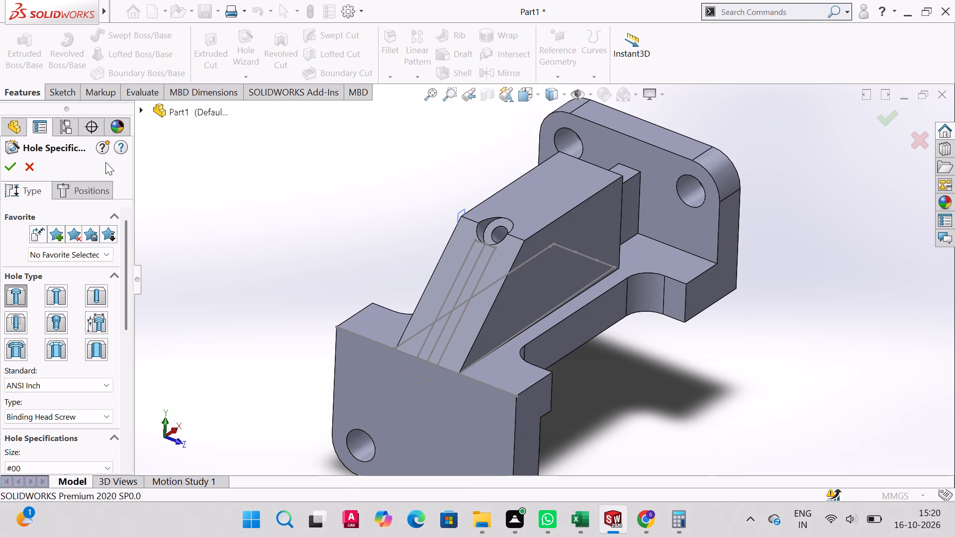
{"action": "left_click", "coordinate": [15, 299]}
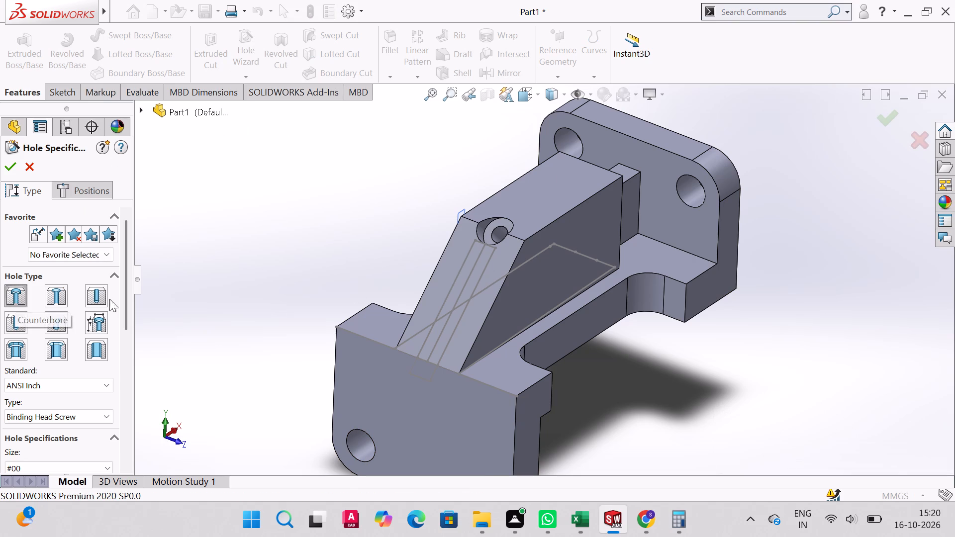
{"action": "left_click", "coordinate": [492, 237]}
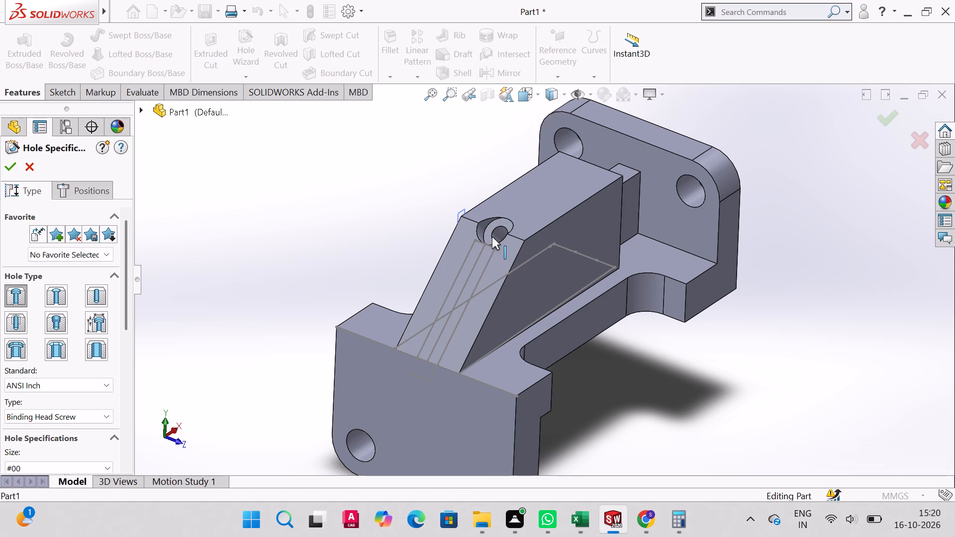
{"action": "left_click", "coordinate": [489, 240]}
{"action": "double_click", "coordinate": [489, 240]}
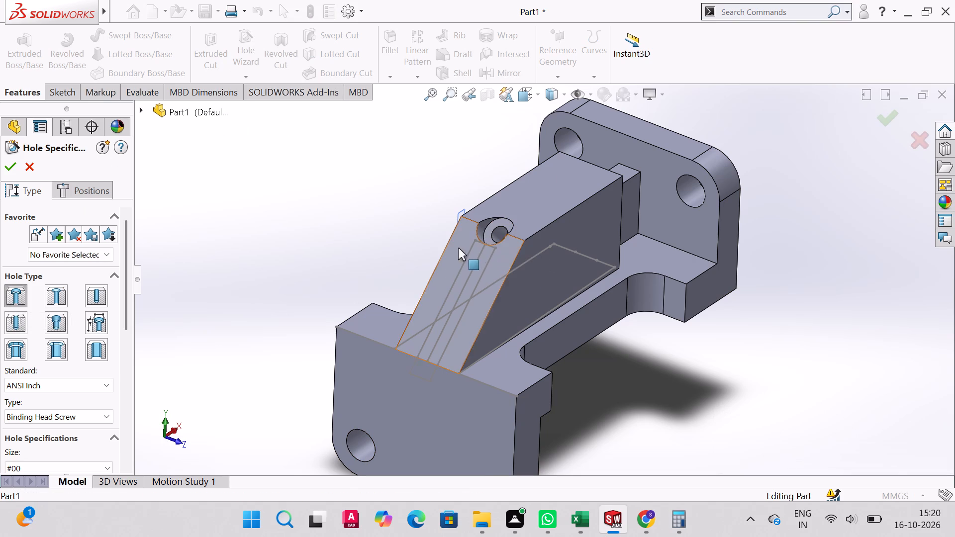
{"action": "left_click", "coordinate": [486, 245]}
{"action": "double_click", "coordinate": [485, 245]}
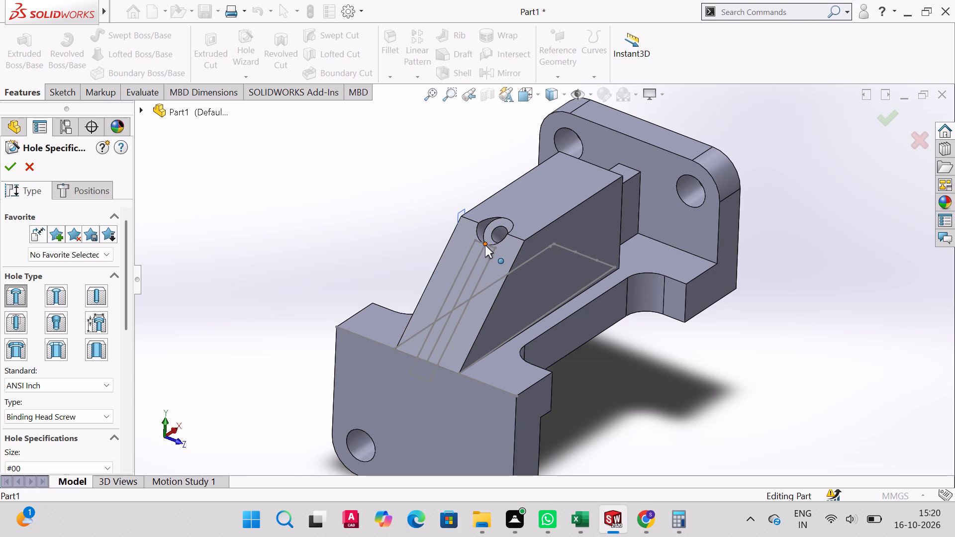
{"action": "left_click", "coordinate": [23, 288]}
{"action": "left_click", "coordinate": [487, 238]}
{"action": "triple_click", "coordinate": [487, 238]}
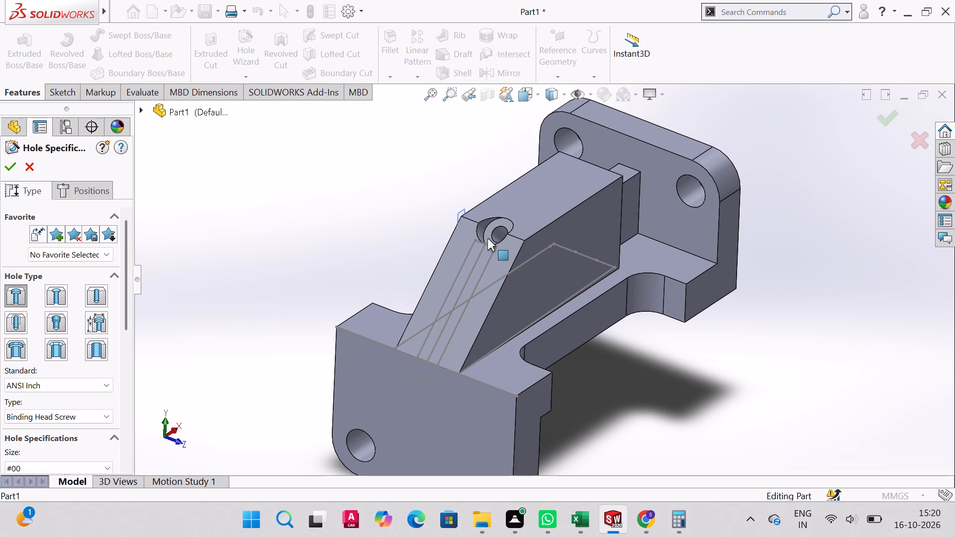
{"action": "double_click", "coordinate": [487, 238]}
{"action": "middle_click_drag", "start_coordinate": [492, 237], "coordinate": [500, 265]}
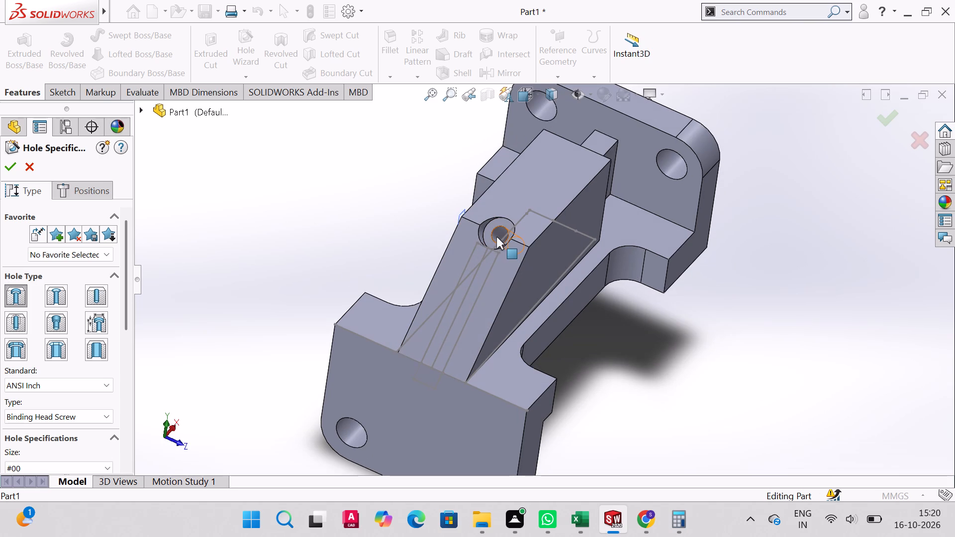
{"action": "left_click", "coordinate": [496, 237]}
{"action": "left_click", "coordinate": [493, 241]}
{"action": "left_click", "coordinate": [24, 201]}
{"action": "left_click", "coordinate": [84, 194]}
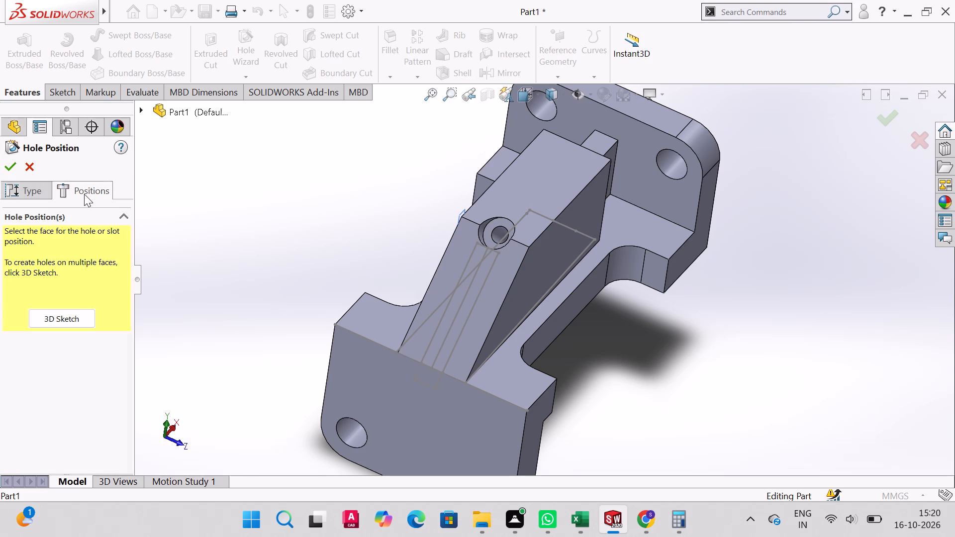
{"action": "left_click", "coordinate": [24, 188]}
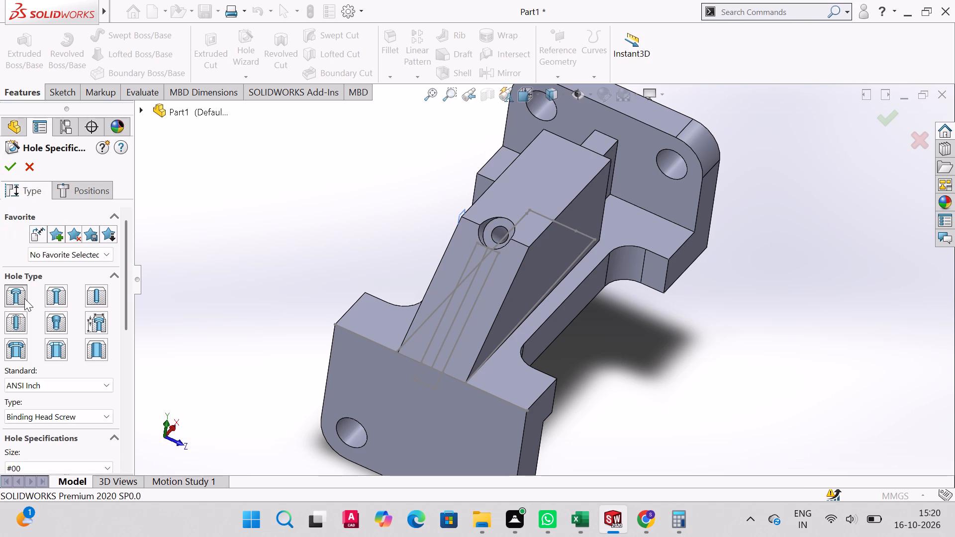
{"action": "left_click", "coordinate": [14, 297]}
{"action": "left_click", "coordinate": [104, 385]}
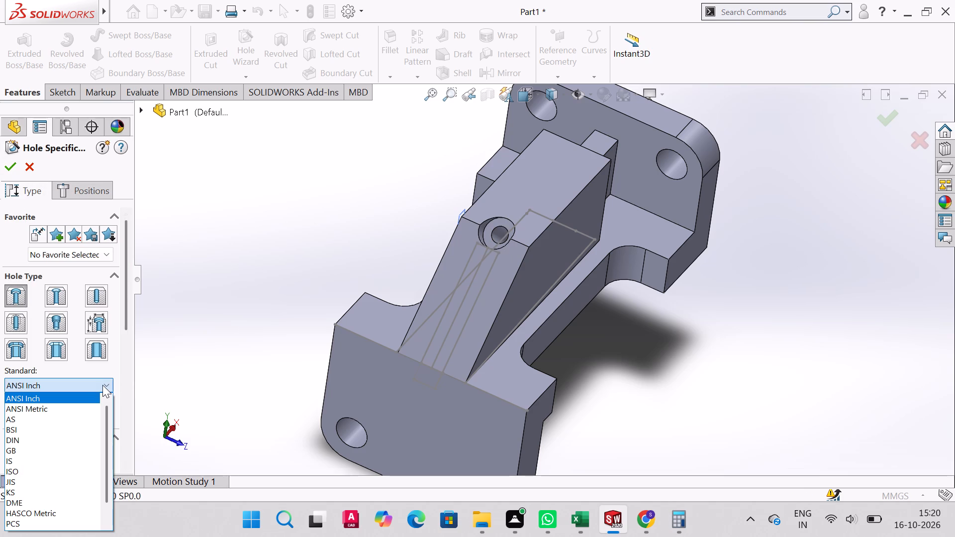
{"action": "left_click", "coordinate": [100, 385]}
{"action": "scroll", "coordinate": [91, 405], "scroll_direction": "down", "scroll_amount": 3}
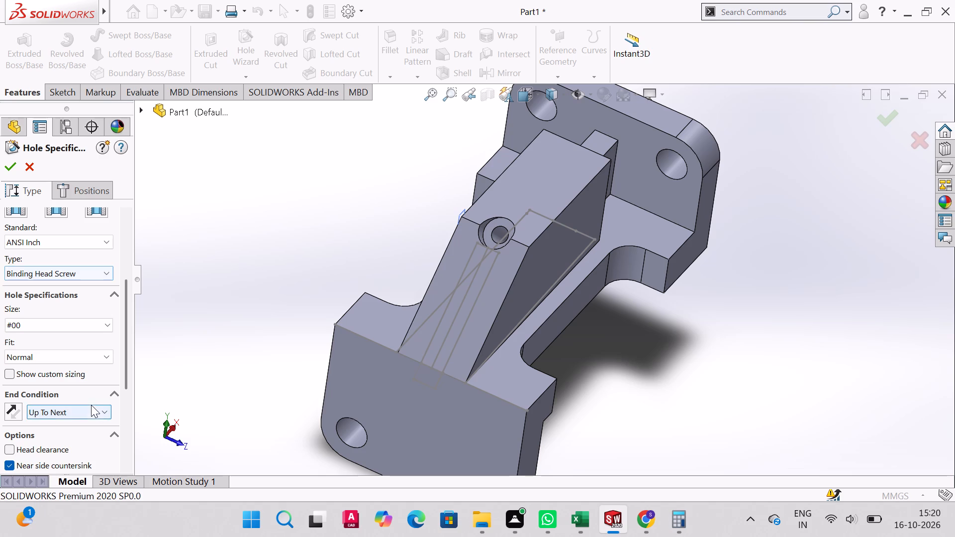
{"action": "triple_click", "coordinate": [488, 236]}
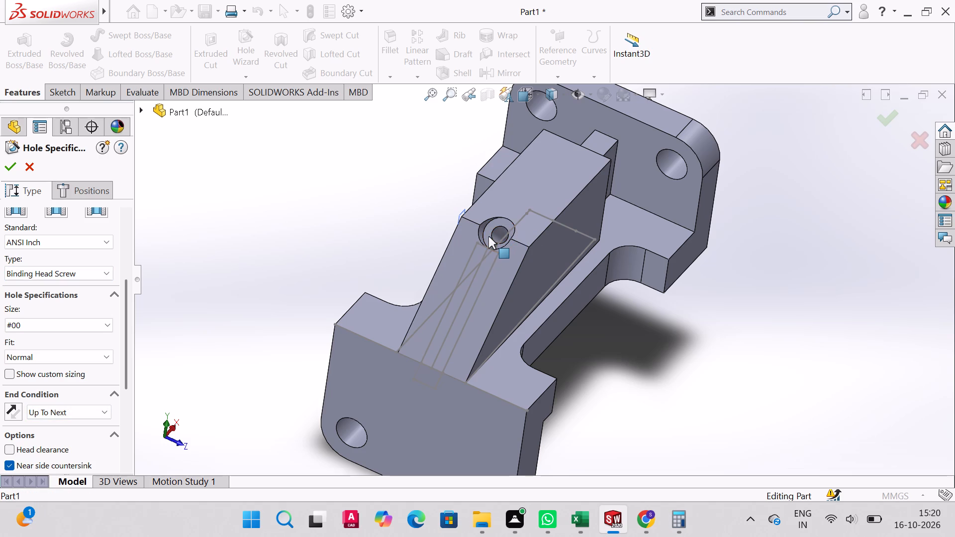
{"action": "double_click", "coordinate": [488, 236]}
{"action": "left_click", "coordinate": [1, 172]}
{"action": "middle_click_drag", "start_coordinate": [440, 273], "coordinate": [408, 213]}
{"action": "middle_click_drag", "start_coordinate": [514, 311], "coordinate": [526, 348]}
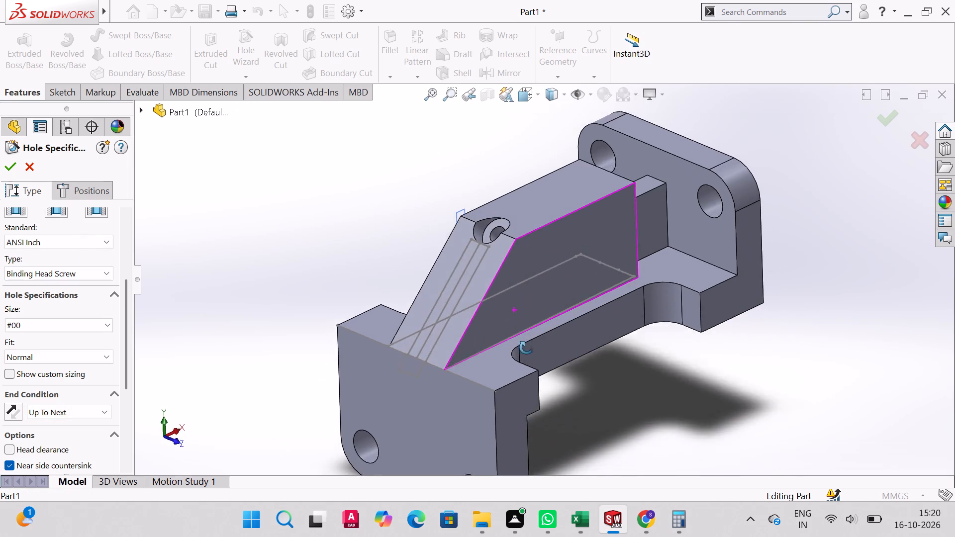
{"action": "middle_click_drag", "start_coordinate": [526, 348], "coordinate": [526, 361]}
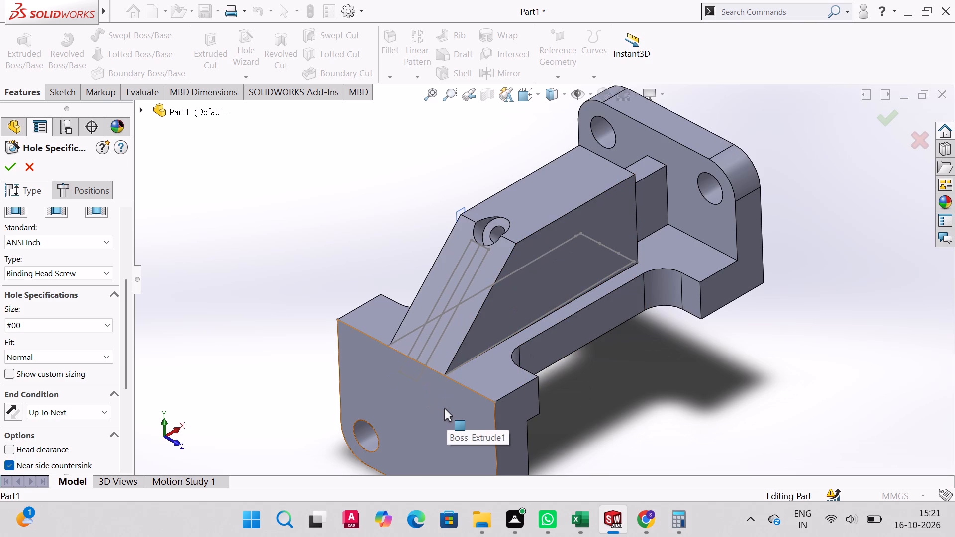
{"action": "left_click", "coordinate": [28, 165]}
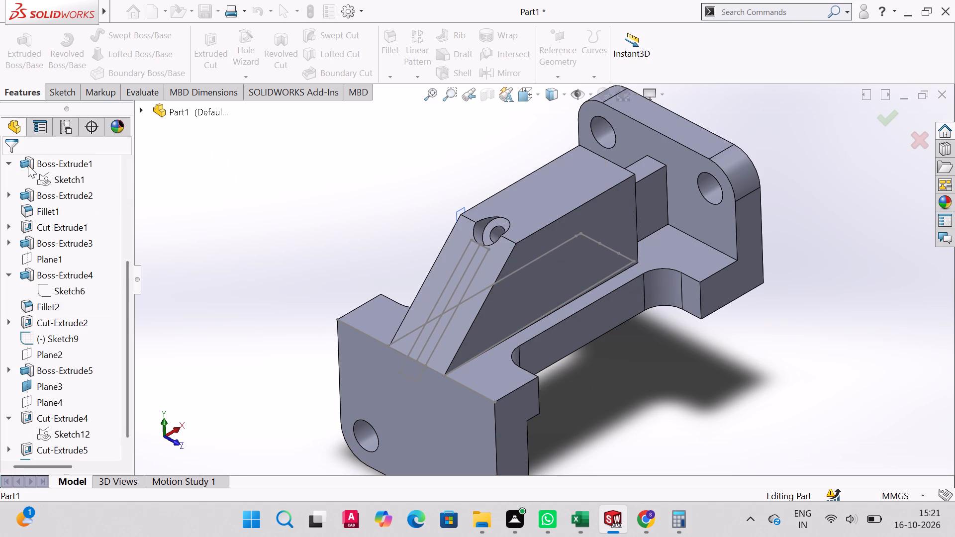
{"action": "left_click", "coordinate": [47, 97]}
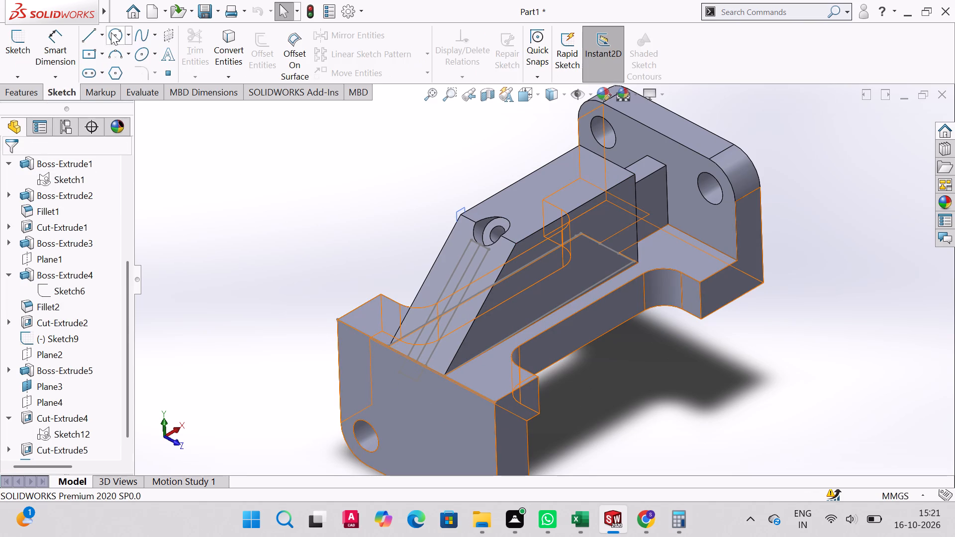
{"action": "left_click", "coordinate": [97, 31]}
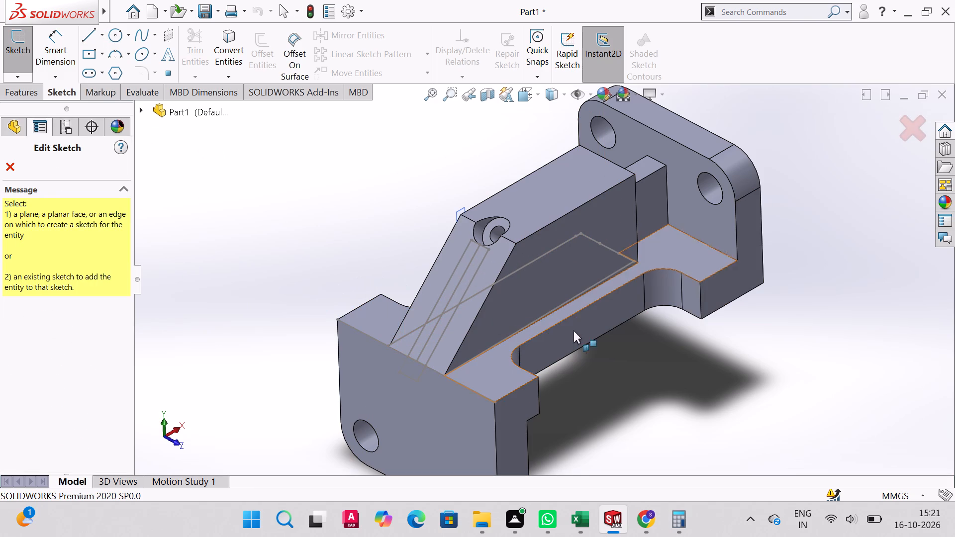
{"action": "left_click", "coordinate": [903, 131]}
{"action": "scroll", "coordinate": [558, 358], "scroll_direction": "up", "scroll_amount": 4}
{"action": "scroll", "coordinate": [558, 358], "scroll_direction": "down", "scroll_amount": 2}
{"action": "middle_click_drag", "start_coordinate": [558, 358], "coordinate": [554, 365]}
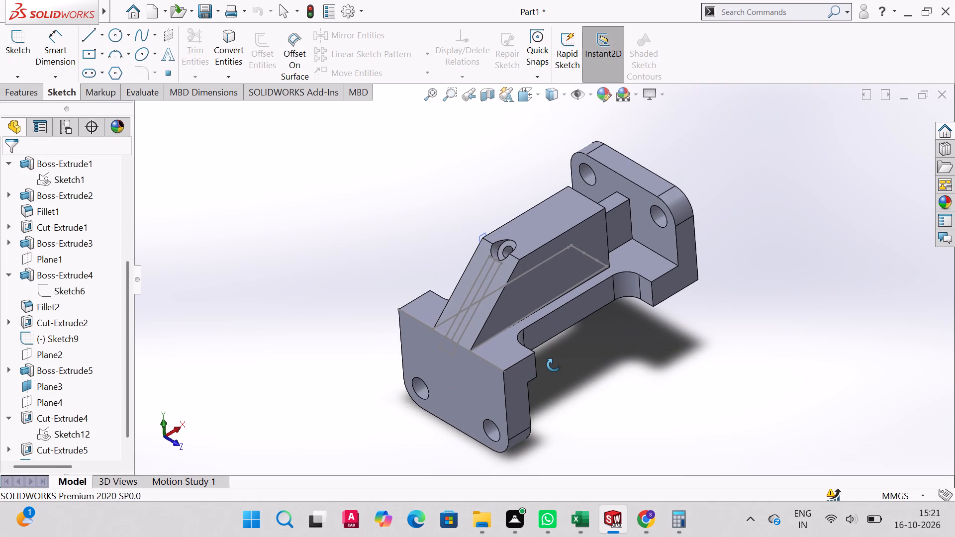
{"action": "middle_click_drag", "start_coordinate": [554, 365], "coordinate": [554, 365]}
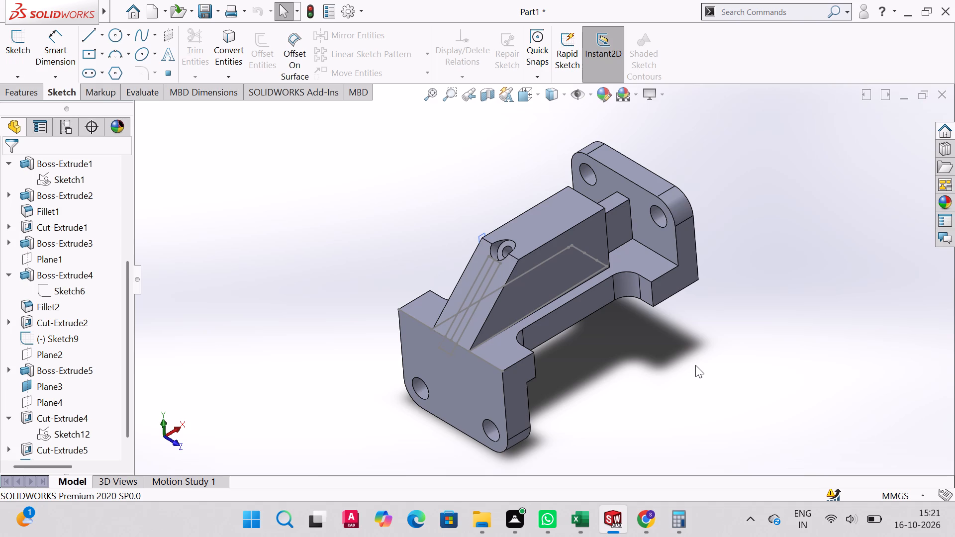
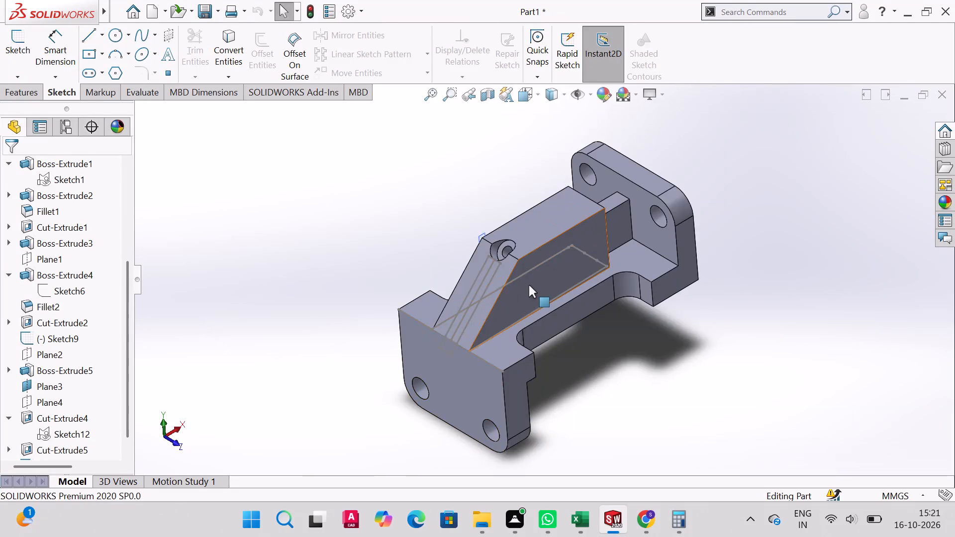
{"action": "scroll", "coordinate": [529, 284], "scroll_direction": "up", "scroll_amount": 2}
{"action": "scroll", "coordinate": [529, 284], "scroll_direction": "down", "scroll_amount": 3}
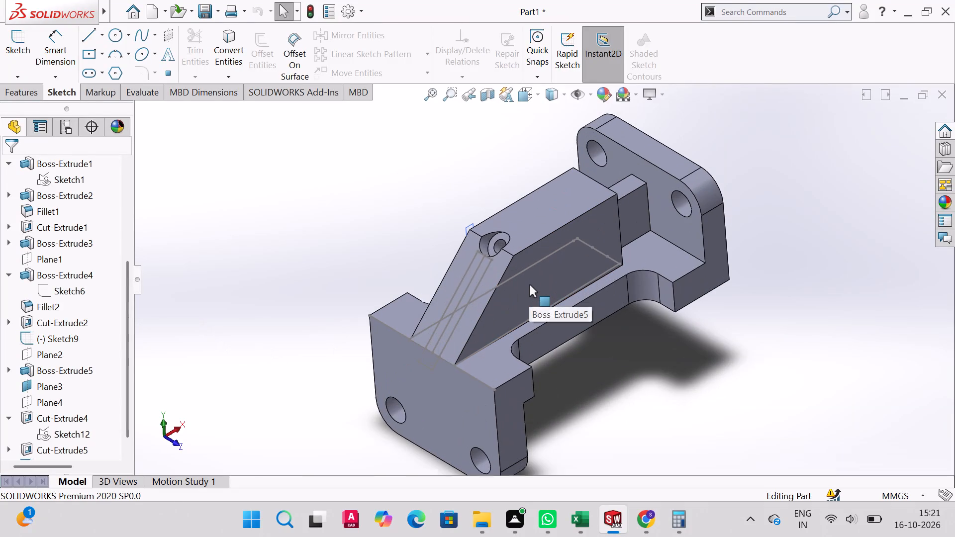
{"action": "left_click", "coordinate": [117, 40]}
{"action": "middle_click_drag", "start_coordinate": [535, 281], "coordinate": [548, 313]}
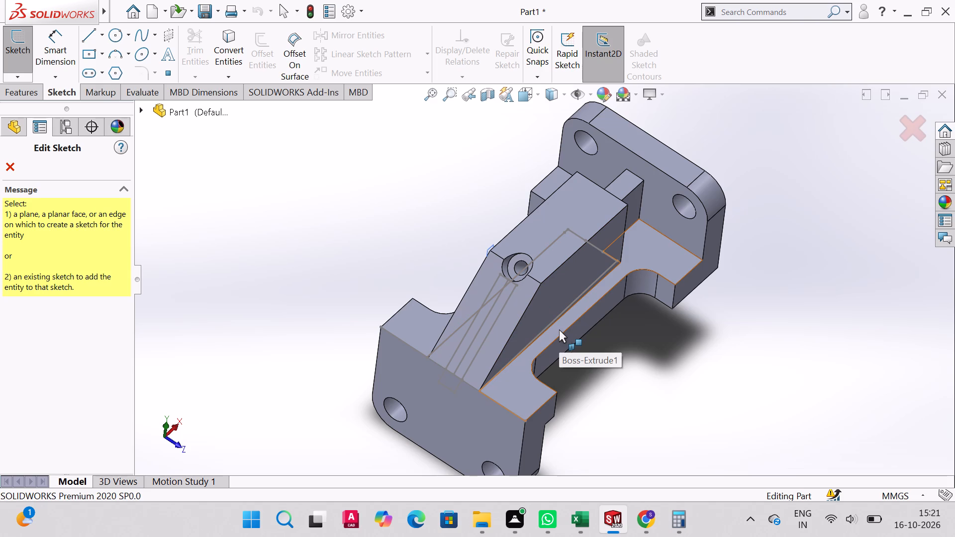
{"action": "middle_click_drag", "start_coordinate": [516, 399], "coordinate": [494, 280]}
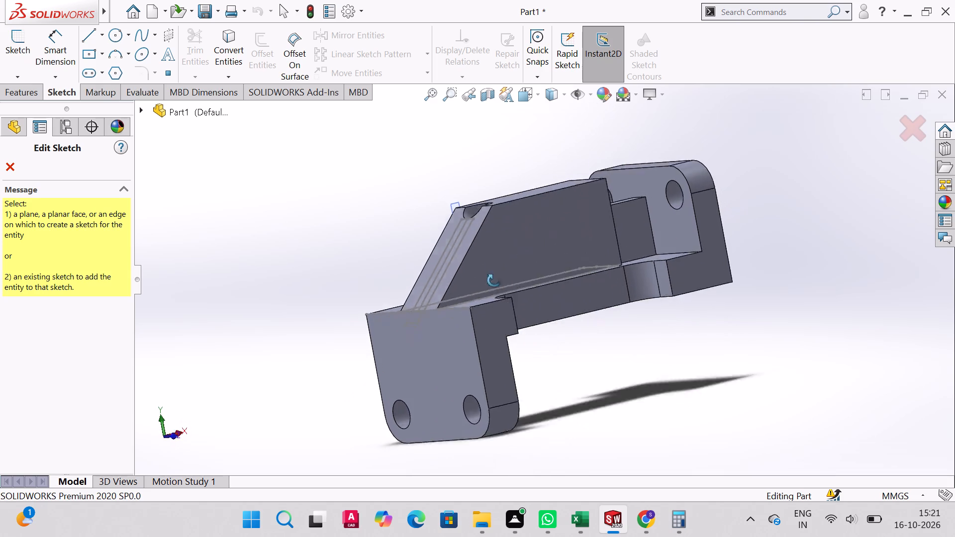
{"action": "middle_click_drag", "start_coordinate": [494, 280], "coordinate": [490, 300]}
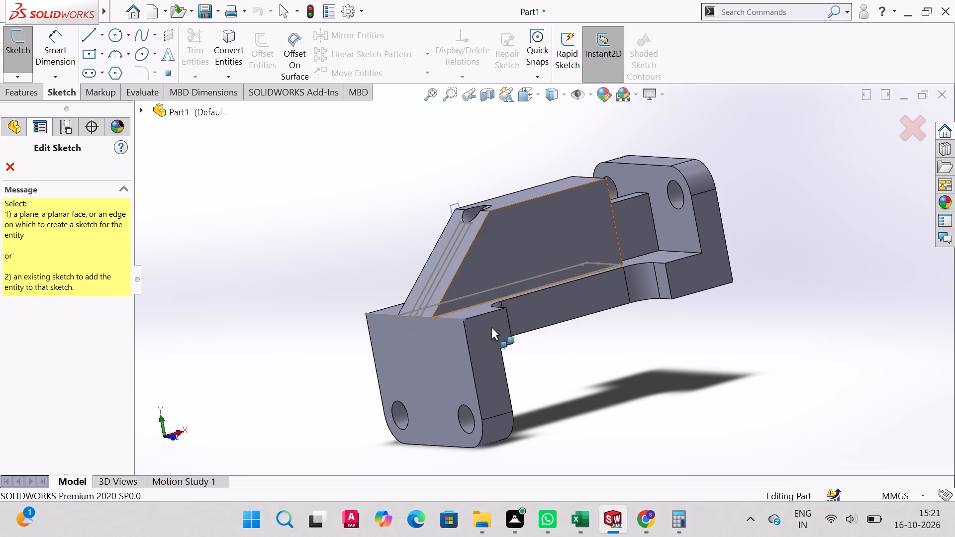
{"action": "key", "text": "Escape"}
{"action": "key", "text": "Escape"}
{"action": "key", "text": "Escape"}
Reopen the strip sketch on the sloped face for editing with the Line tool.
{"action": "scroll", "coordinate": [107, 398], "scroll_direction": "down", "scroll_amount": 4}
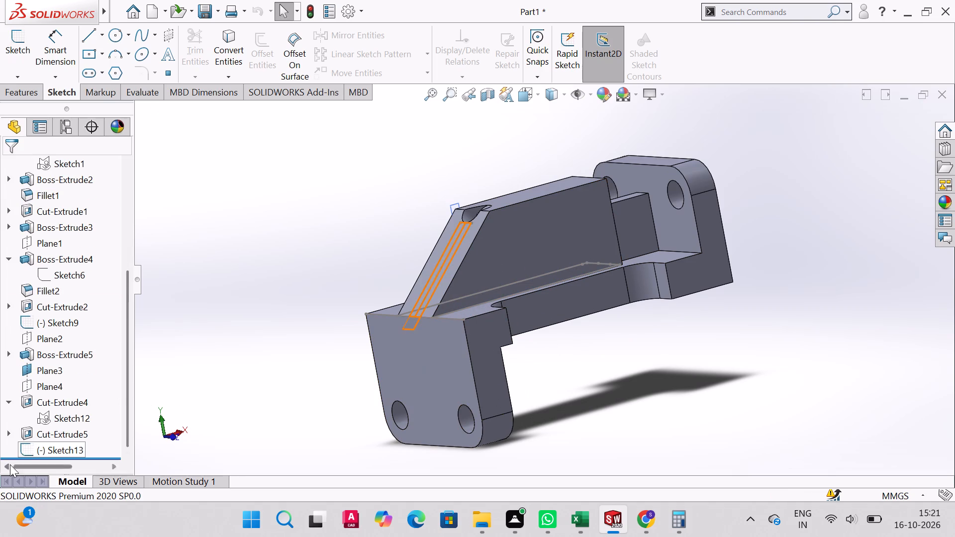
{"action": "left_click", "coordinate": [43, 420]}
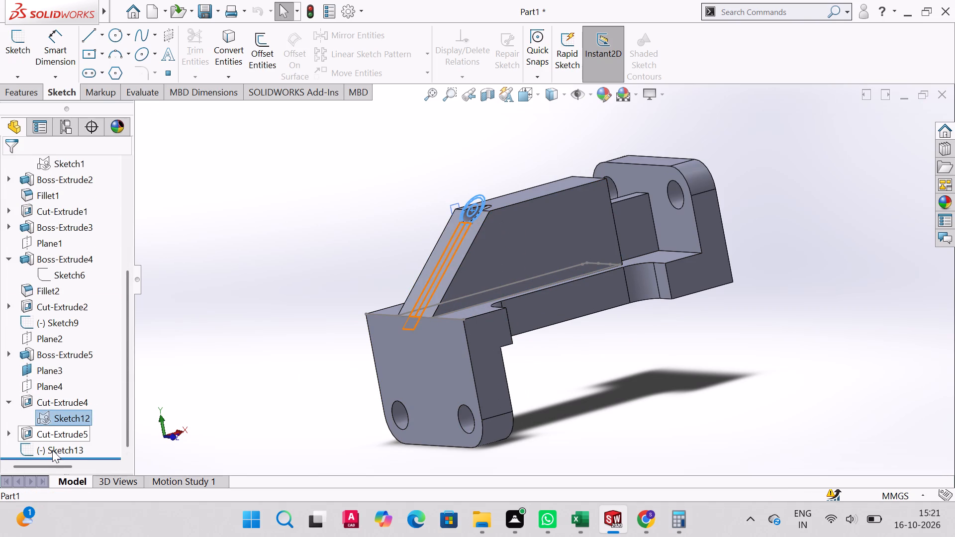
{"action": "left_click", "coordinate": [35, 449]}
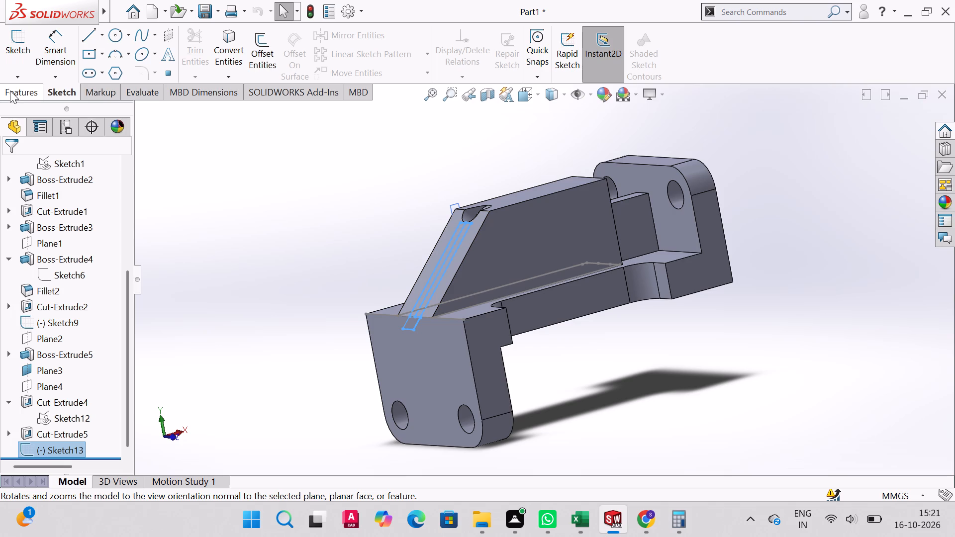
{"action": "left_click", "coordinate": [92, 38]}
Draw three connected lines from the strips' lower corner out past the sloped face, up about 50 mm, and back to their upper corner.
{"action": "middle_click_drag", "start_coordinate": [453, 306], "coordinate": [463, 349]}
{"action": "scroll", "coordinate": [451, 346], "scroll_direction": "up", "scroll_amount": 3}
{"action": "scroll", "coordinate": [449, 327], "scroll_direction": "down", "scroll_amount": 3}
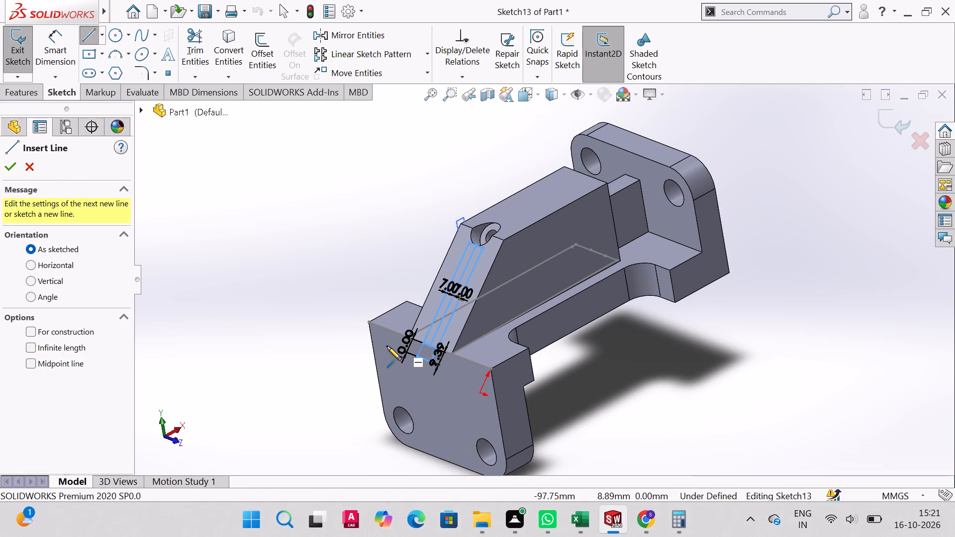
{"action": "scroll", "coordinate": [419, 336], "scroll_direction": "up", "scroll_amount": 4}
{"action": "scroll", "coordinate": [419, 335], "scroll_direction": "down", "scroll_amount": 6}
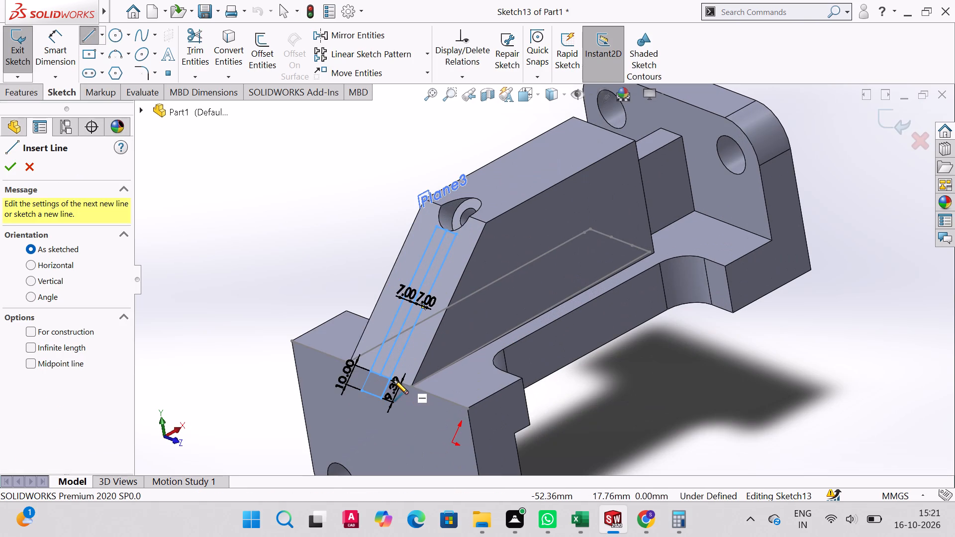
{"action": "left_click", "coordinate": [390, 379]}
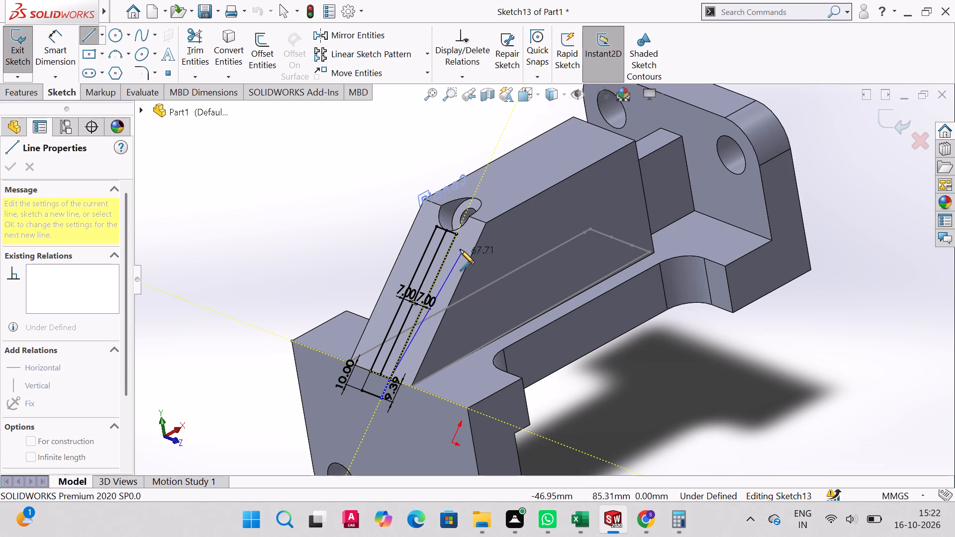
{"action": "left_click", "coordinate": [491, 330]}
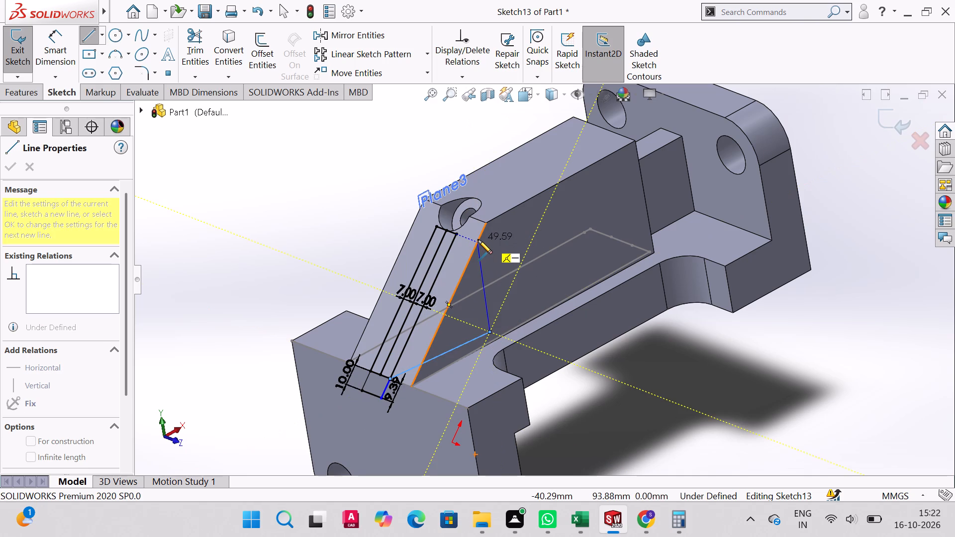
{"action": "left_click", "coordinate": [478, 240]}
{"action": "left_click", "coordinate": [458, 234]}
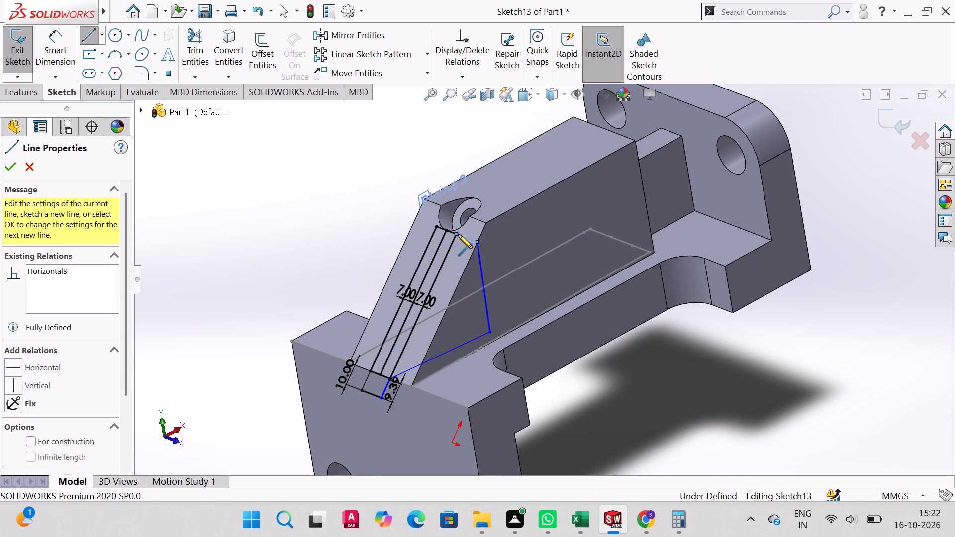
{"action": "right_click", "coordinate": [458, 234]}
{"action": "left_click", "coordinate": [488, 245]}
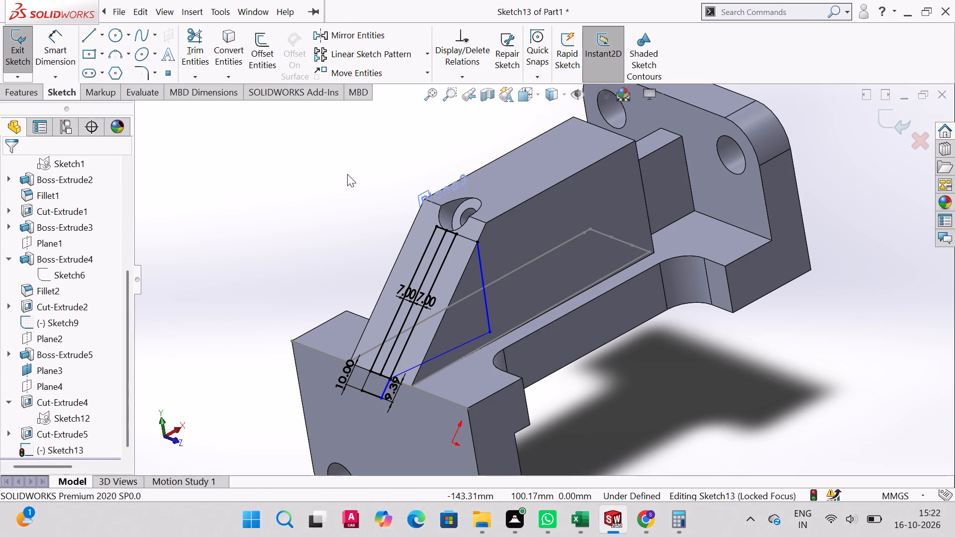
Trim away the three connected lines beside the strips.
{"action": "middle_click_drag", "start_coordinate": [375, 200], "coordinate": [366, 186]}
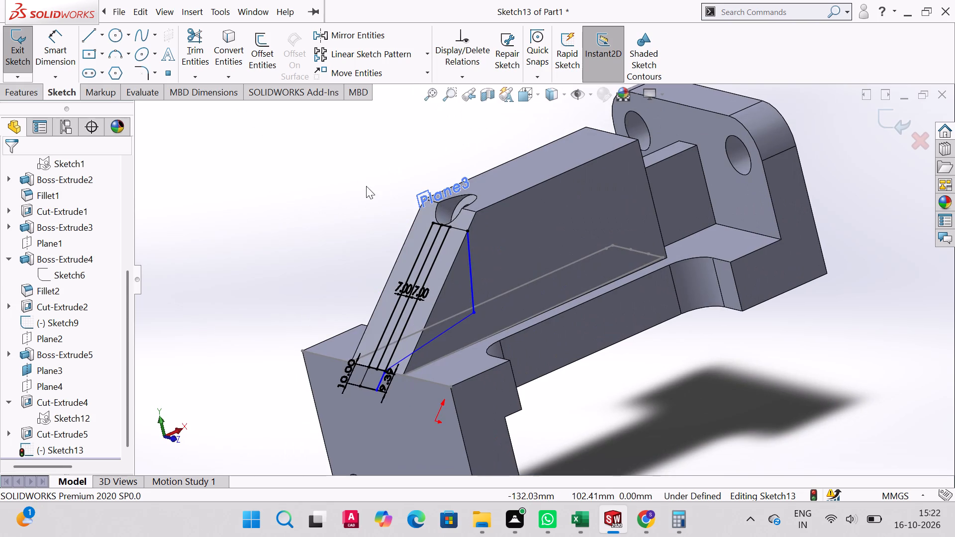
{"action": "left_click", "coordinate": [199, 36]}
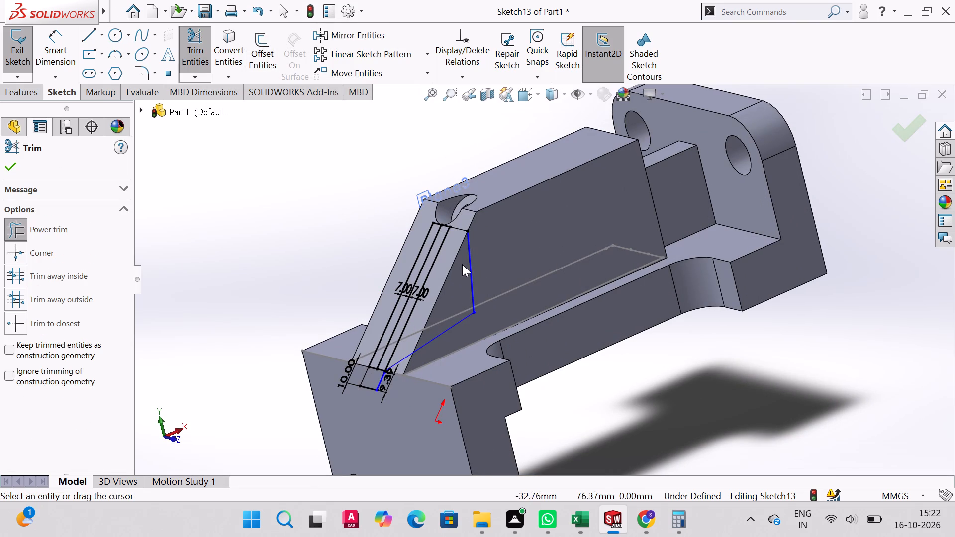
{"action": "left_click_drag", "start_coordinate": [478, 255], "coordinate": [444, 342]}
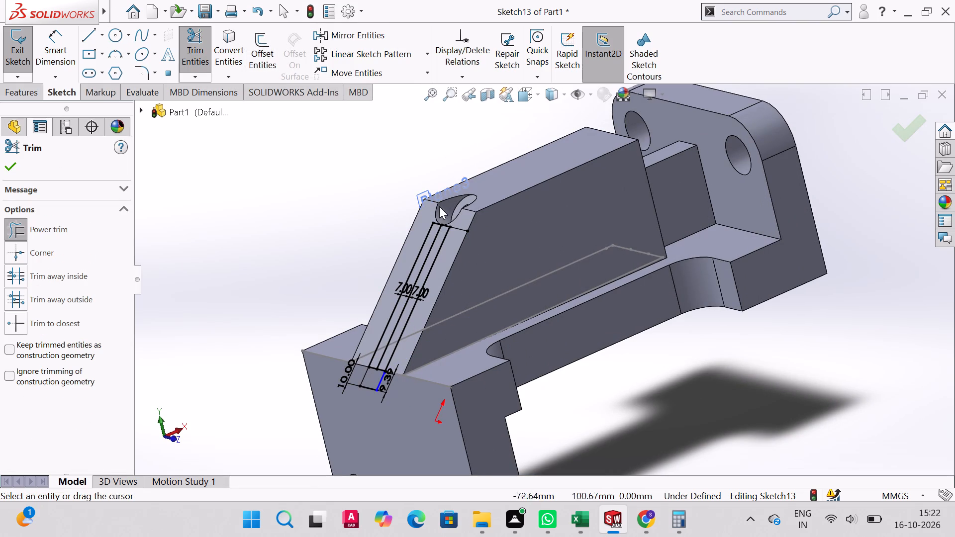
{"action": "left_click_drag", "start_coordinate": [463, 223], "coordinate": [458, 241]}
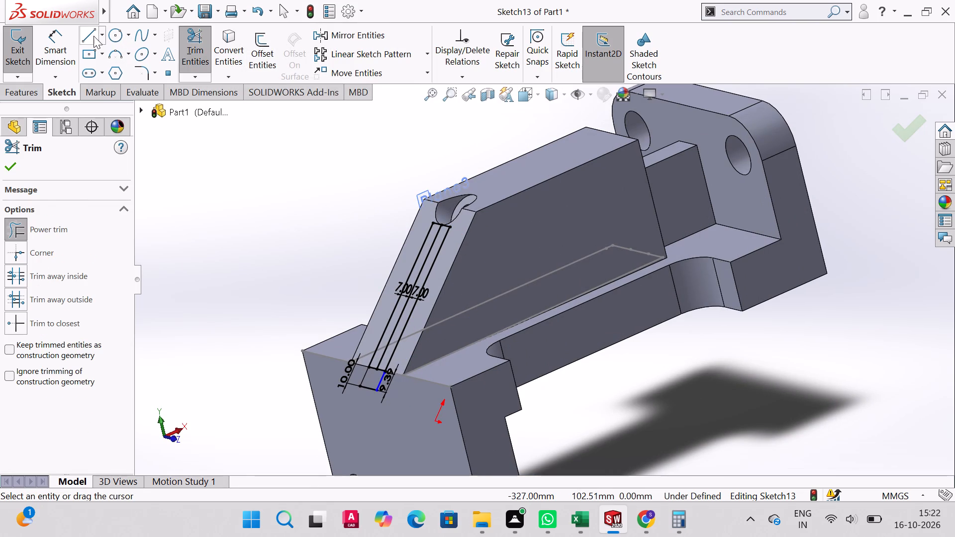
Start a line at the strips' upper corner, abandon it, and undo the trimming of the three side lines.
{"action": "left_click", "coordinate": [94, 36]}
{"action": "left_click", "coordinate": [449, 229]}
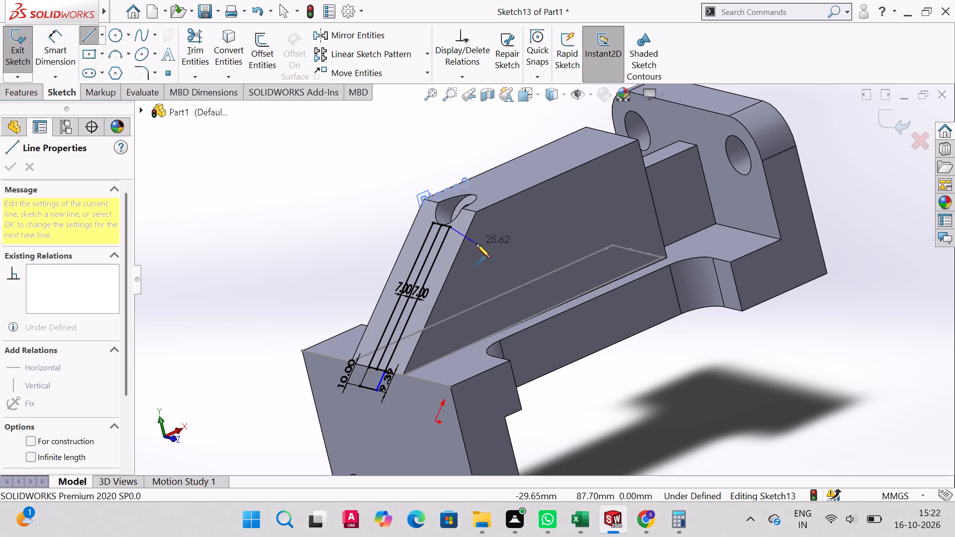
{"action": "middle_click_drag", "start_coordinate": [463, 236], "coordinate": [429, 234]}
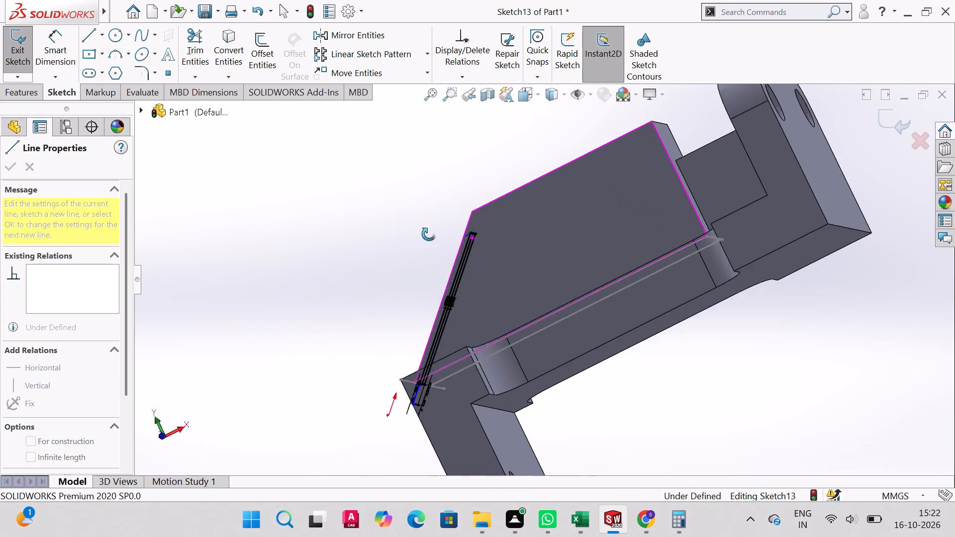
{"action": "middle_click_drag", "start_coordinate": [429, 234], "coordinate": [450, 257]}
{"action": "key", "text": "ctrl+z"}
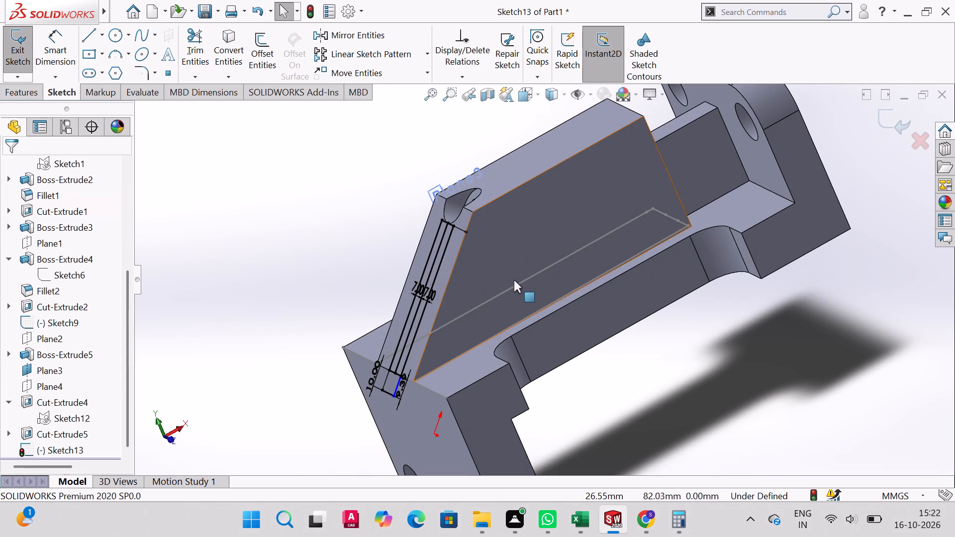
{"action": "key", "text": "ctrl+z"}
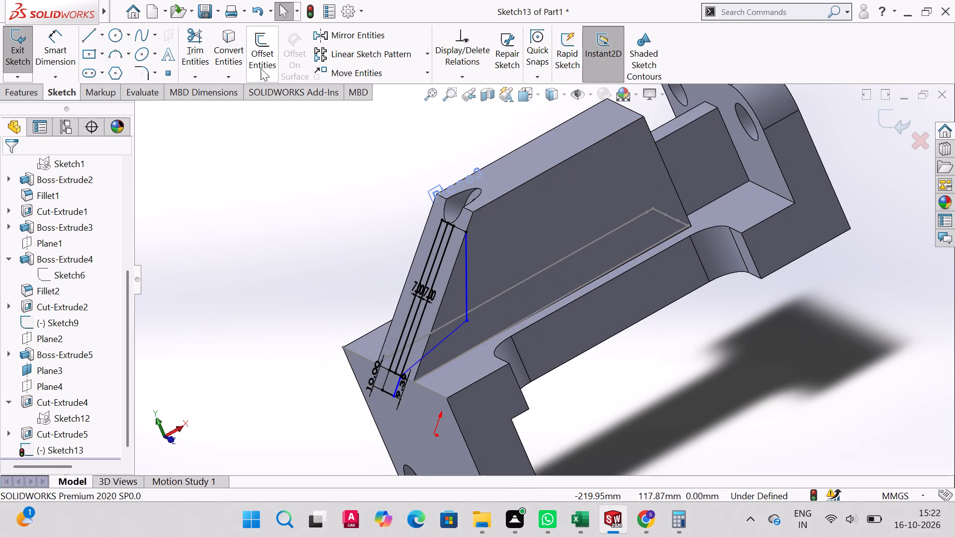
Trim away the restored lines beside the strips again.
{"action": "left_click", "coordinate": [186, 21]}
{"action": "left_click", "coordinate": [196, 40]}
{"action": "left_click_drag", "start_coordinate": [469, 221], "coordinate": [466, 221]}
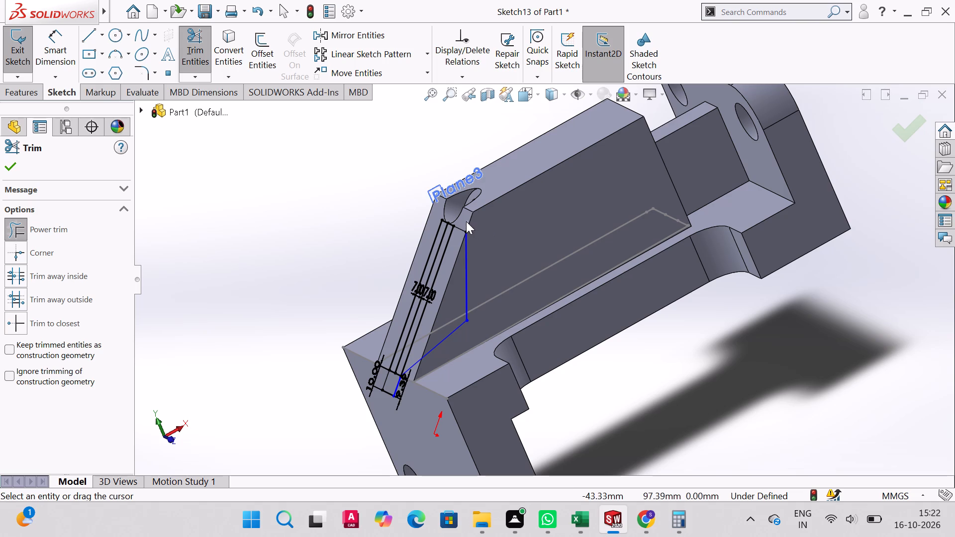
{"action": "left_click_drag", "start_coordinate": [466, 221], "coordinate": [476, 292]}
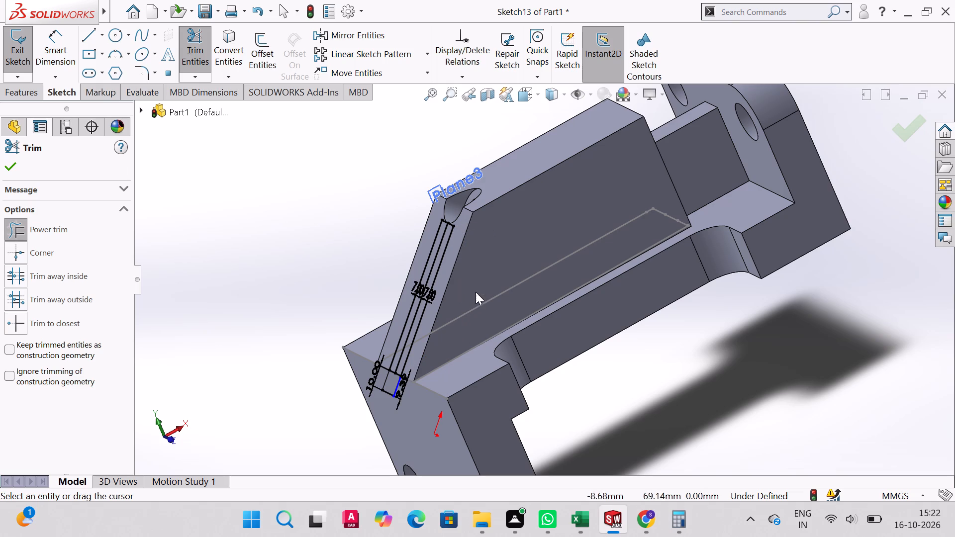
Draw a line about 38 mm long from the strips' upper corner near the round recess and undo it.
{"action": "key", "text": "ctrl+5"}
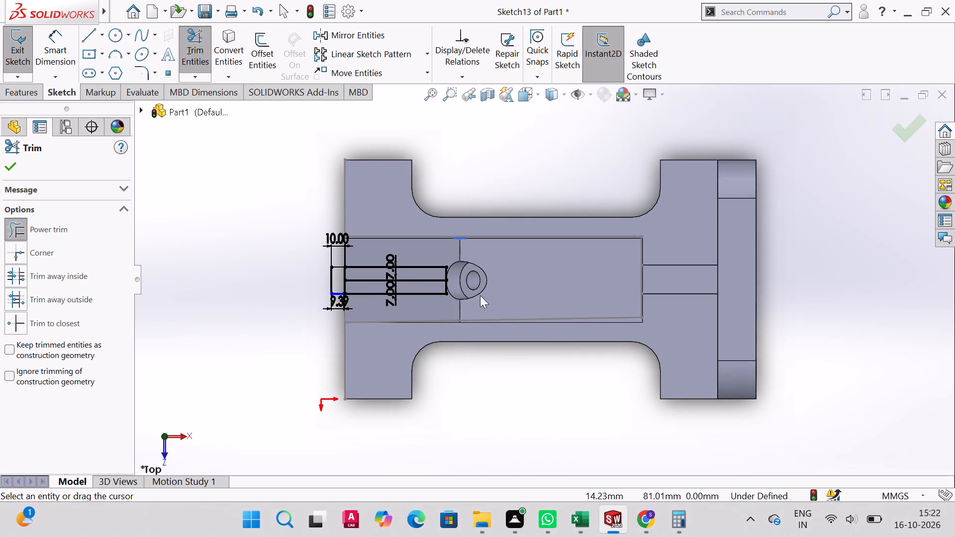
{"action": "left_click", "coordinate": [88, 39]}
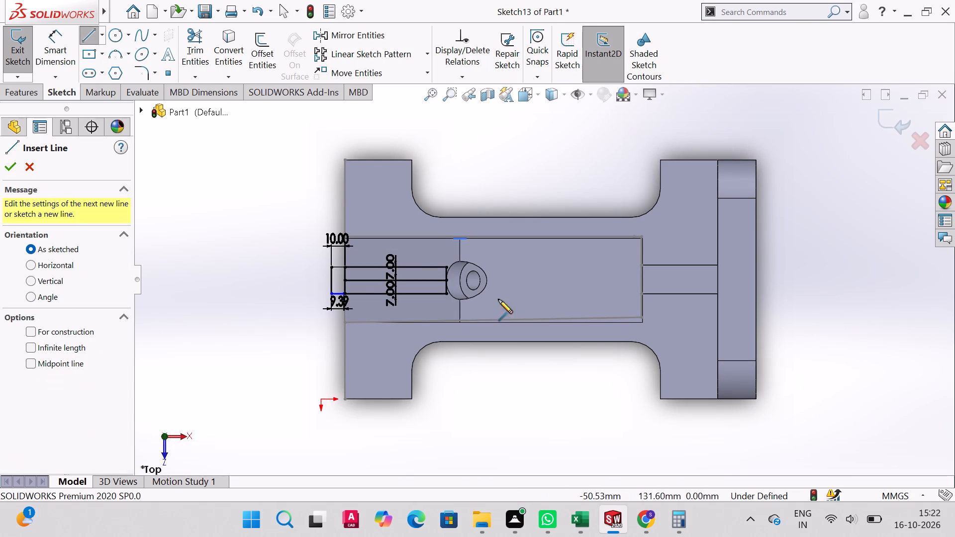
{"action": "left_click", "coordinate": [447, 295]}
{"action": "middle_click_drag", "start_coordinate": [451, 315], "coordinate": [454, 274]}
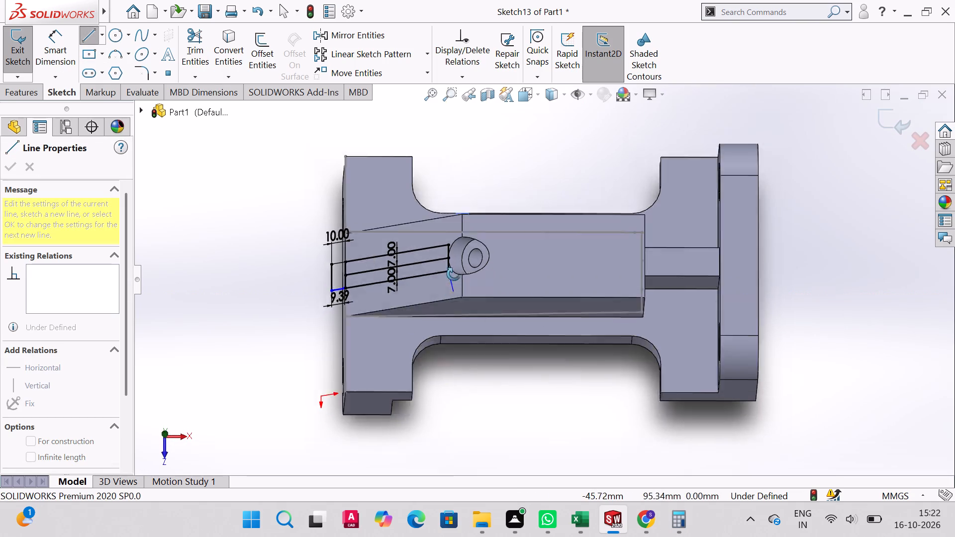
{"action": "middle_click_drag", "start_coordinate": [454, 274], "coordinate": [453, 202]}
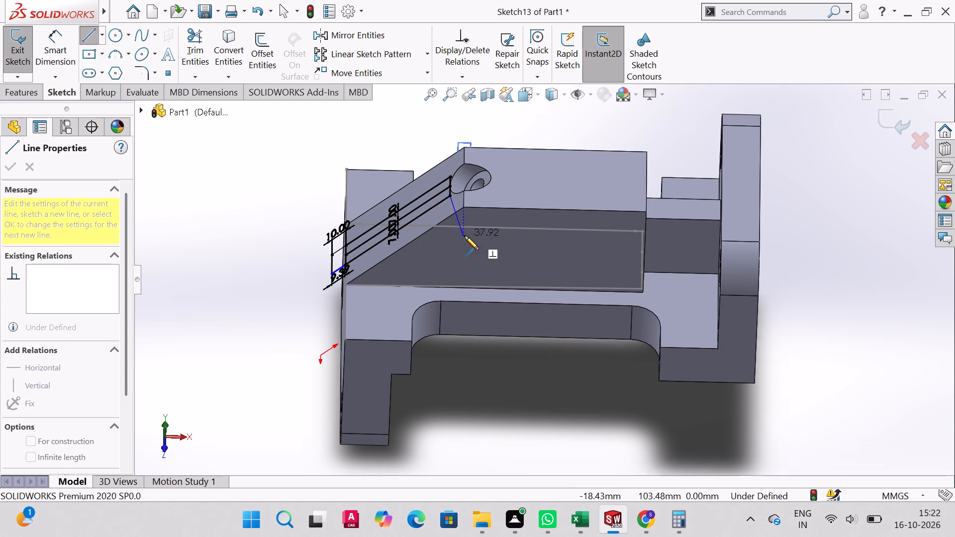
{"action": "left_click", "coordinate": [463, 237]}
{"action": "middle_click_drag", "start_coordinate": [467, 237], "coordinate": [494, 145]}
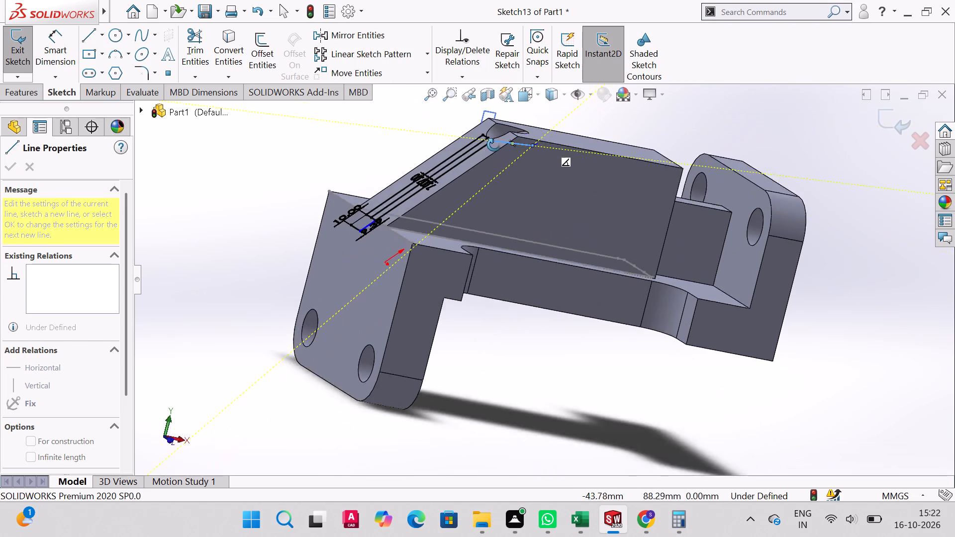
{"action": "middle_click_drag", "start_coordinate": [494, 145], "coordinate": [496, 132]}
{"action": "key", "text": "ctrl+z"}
Trim away the rectangular extension below the strips so the outline ends at the sloped face's lower edge.
{"action": "middle_click_drag", "start_coordinate": [534, 197], "coordinate": [544, 232]}
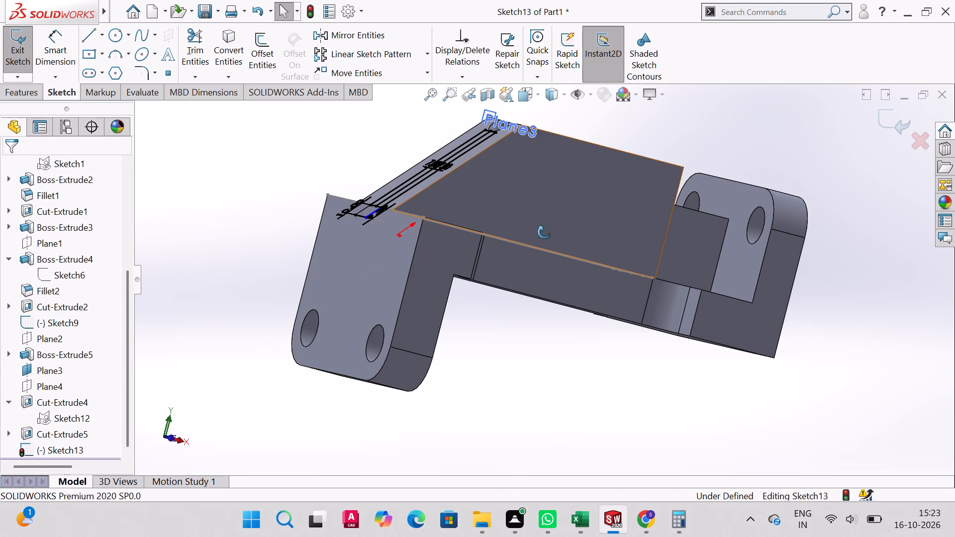
{"action": "middle_click_drag", "start_coordinate": [544, 232], "coordinate": [575, 331]}
{"action": "middle_click_drag", "start_coordinate": [568, 298], "coordinate": [614, 300]}
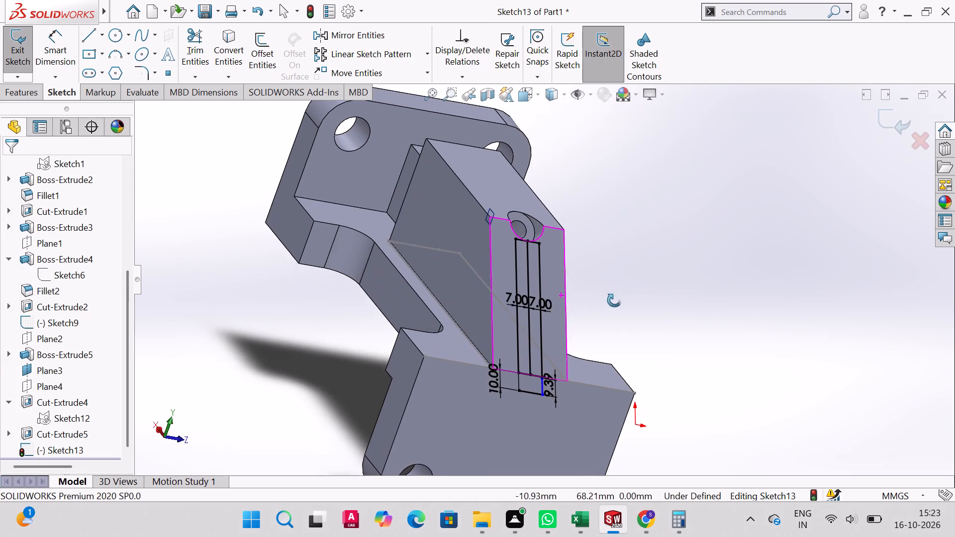
{"action": "middle_click_drag", "start_coordinate": [614, 300], "coordinate": [616, 305]}
{"action": "middle_click_drag", "start_coordinate": [605, 307], "coordinate": [638, 337]}
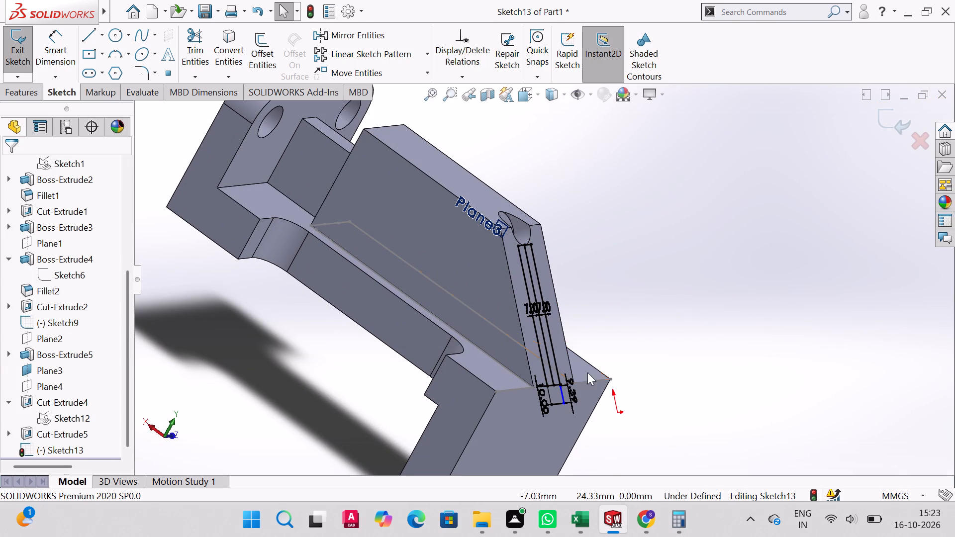
{"action": "left_click", "coordinate": [203, 41]}
{"action": "left_click_drag", "start_coordinate": [542, 397], "coordinate": [543, 397]}
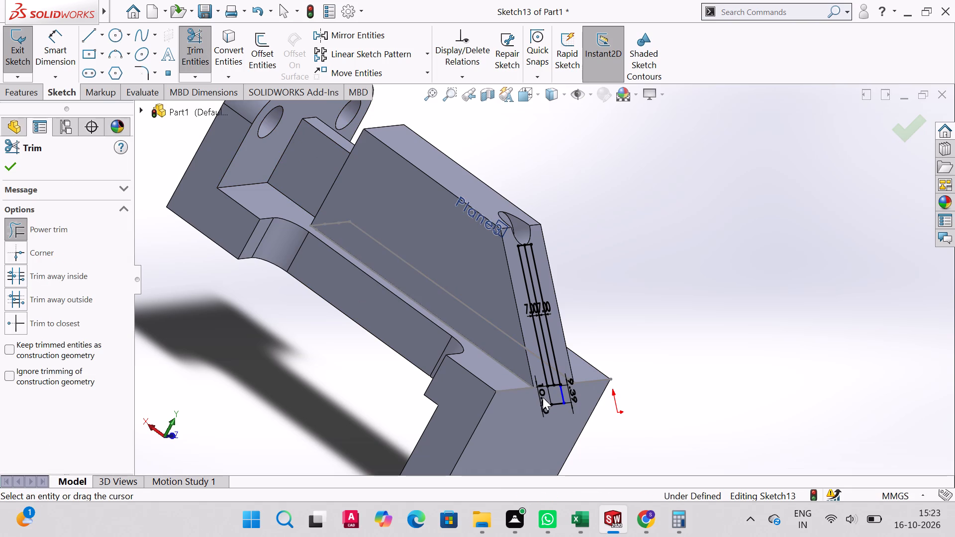
{"action": "left_click_drag", "start_coordinate": [543, 397], "coordinate": [557, 398]}
{"action": "middle_click_drag", "start_coordinate": [569, 342], "coordinate": [567, 337]}
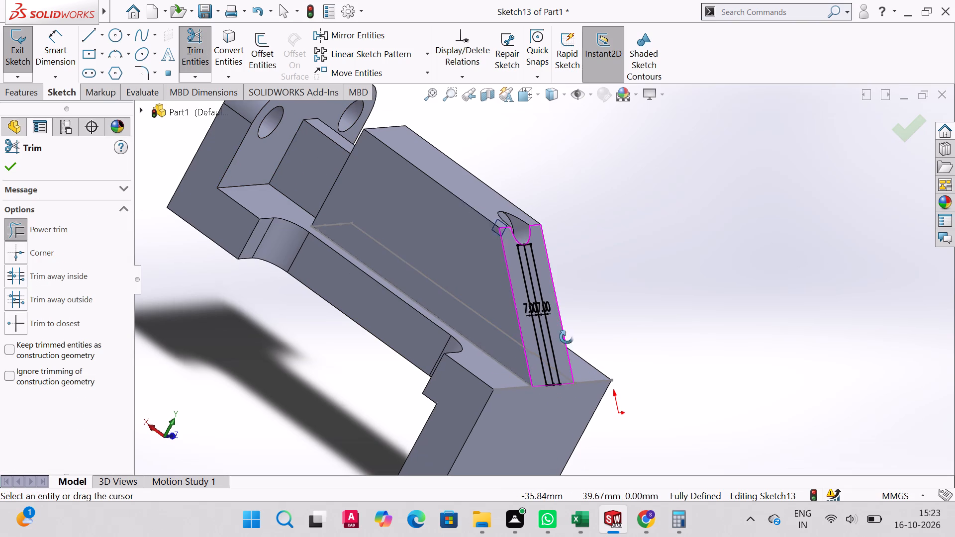
{"action": "middle_click_drag", "start_coordinate": [567, 337], "coordinate": [529, 379]}
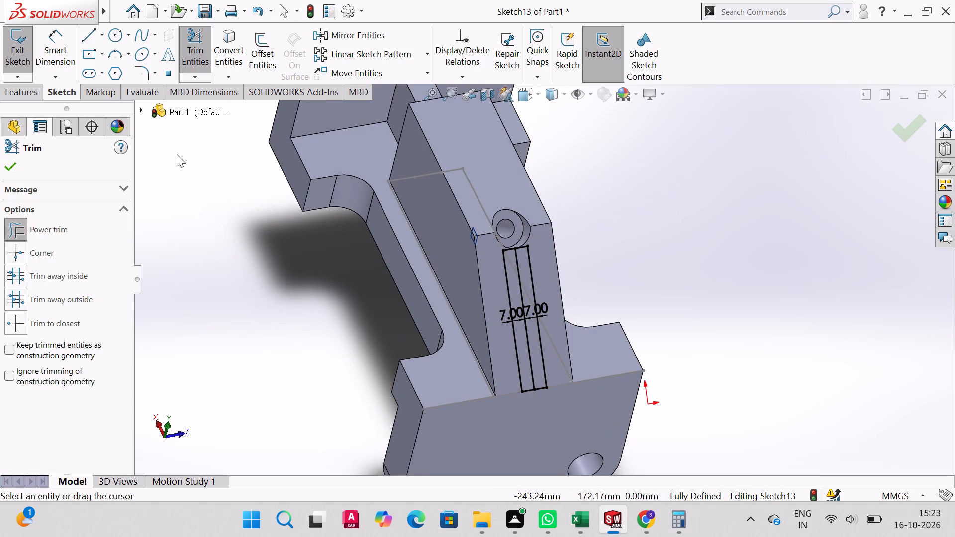
{"action": "left_click", "coordinate": [18, 162]}
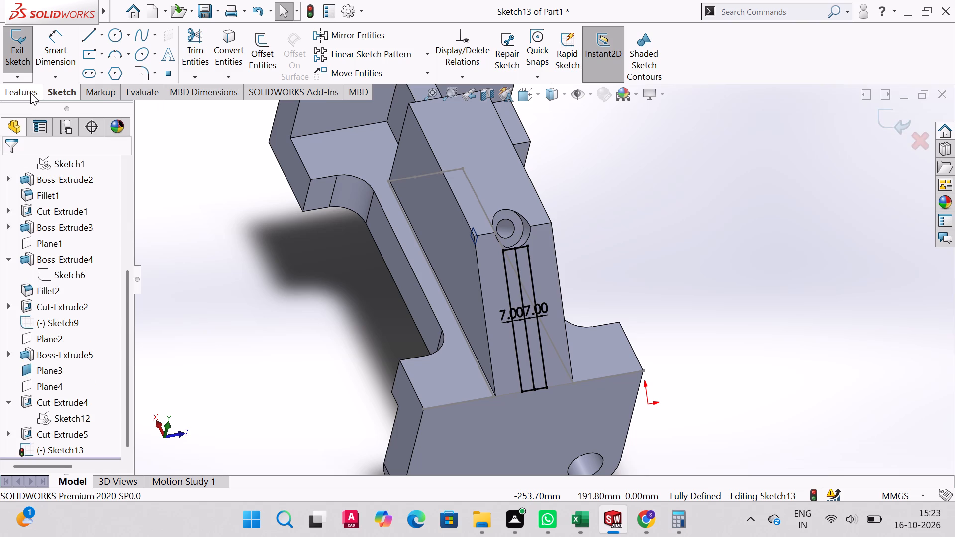
Trim away the centre line between the two strips, merging them into a single slot rectangle.
{"action": "left_click", "coordinate": [193, 43]}
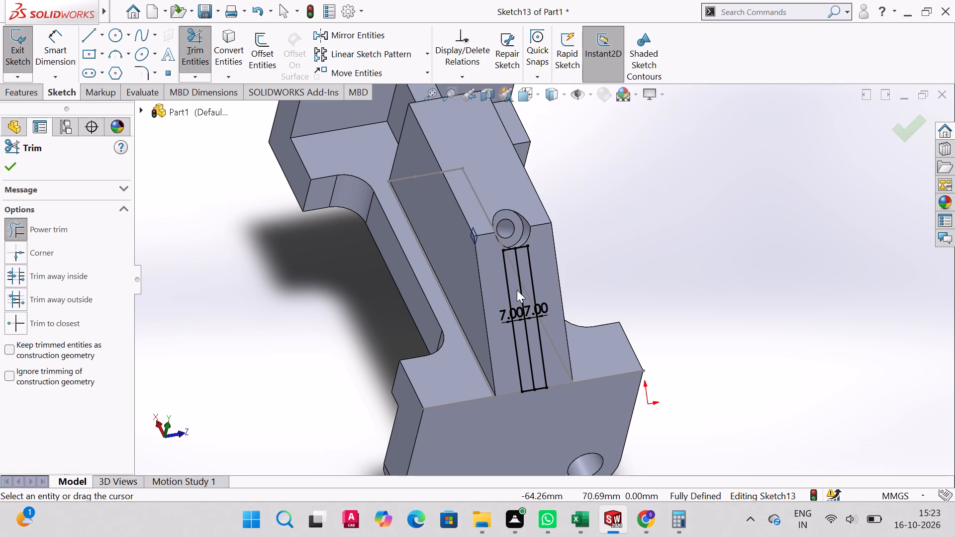
{"action": "left_click_drag", "start_coordinate": [514, 285], "coordinate": [523, 285]}
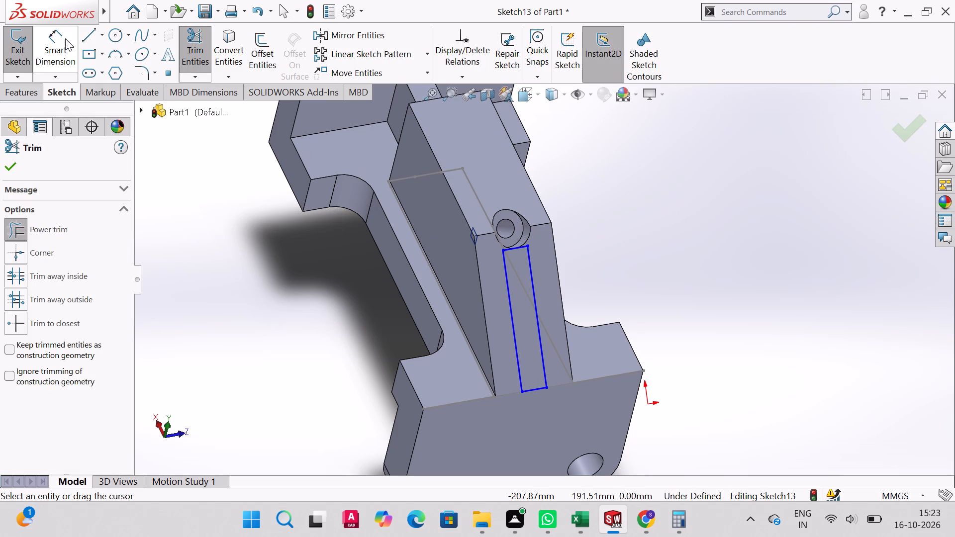
Dimension the slot rectangle's upper short edge at 14 mm and its long side at 75 mm.
{"action": "left_click", "coordinate": [53, 38]}
{"action": "left_click", "coordinate": [515, 247]}
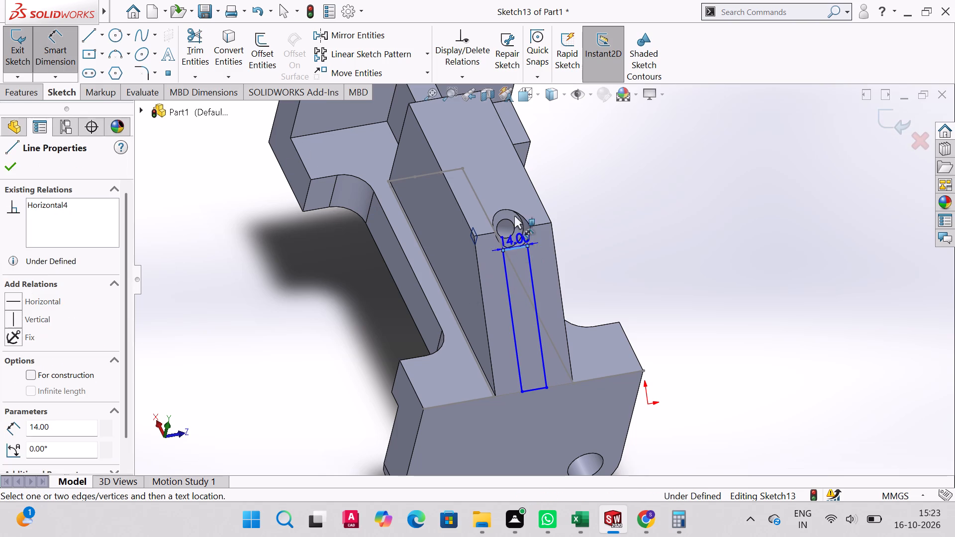
{"action": "left_click", "coordinate": [507, 199]}
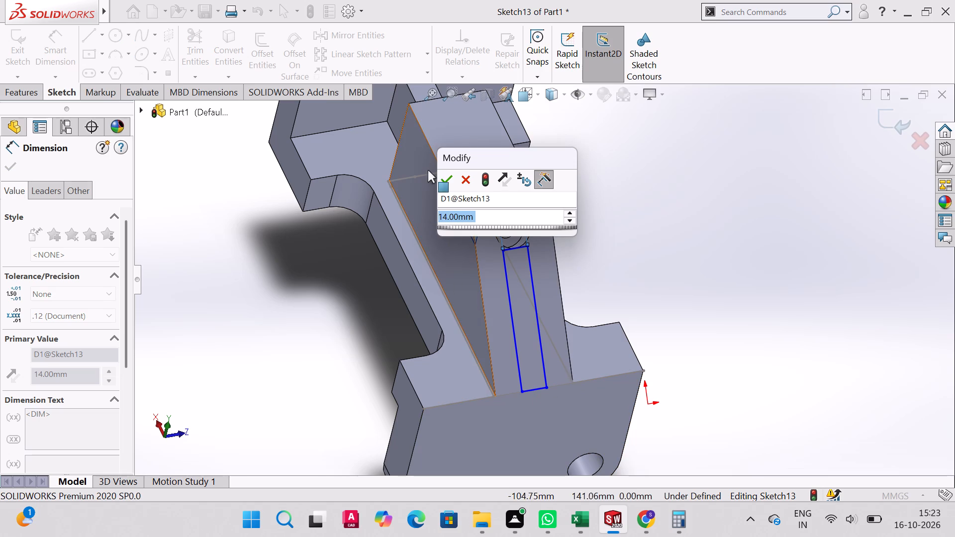
{"action": "left_click", "coordinate": [459, 171]}
{"action": "left_click", "coordinate": [452, 174]}
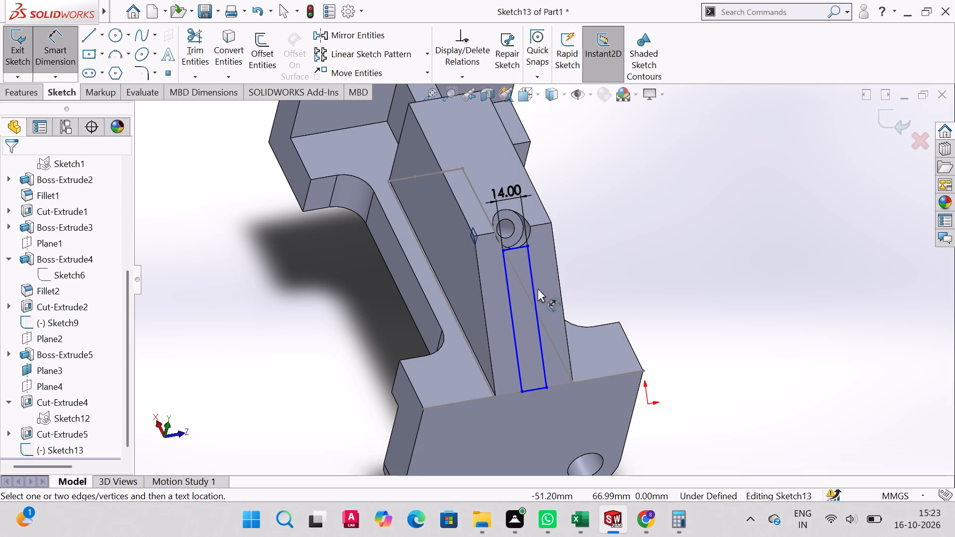
{"action": "left_click", "coordinate": [533, 287]}
{"action": "left_click", "coordinate": [600, 268]}
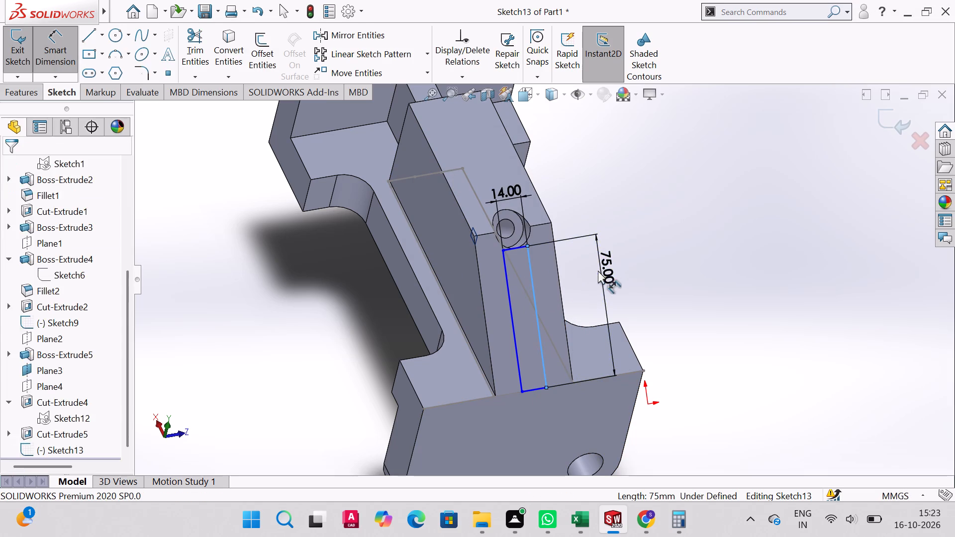
{"action": "left_click", "coordinate": [550, 244]}
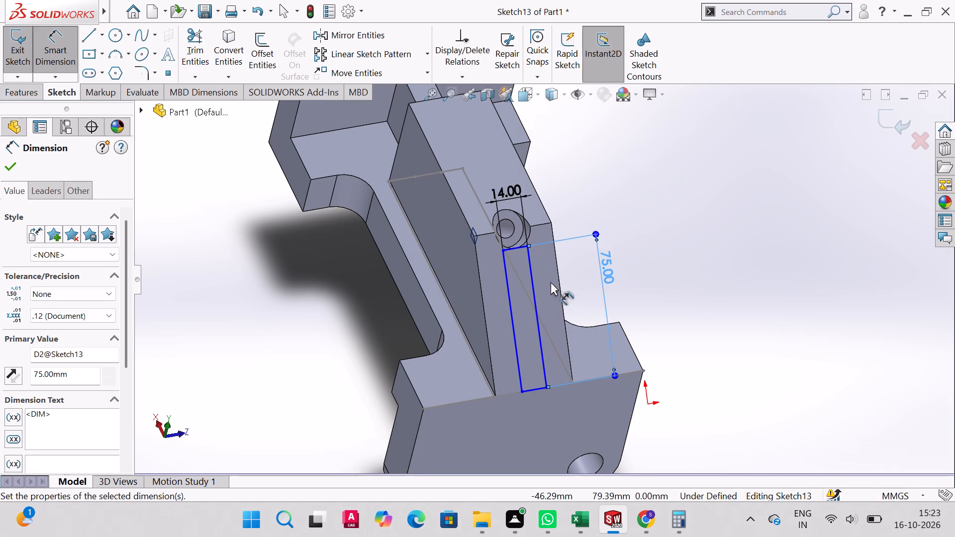
{"action": "left_click", "coordinate": [601, 274]}
{"action": "left_click", "coordinate": [614, 271]}
{"action": "left_click", "coordinate": [689, 291]}
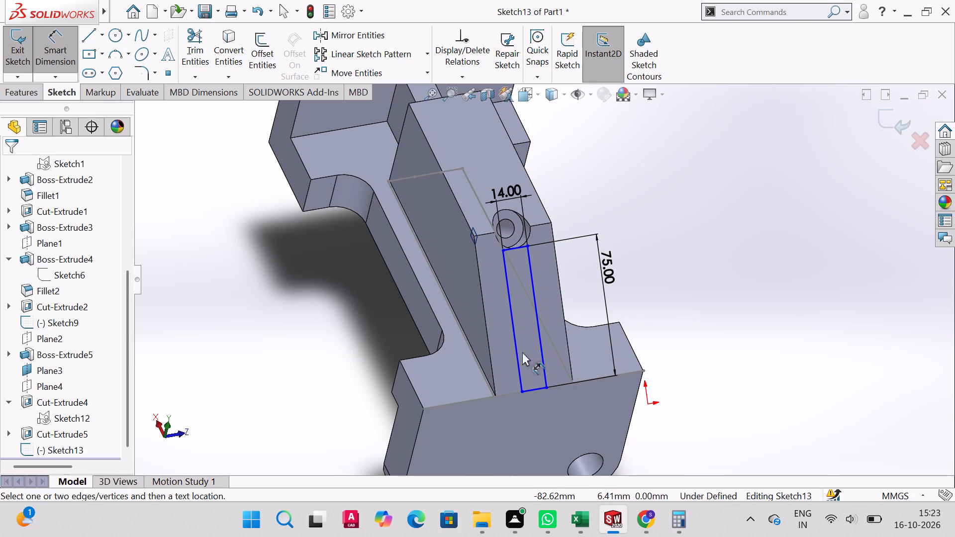
Dimension the distance from the rectangle's 75 mm side to the sloped face's nearer side edge at 15 mm.
{"action": "left_click", "coordinate": [536, 308]}
{"action": "left_click", "coordinate": [561, 301]}
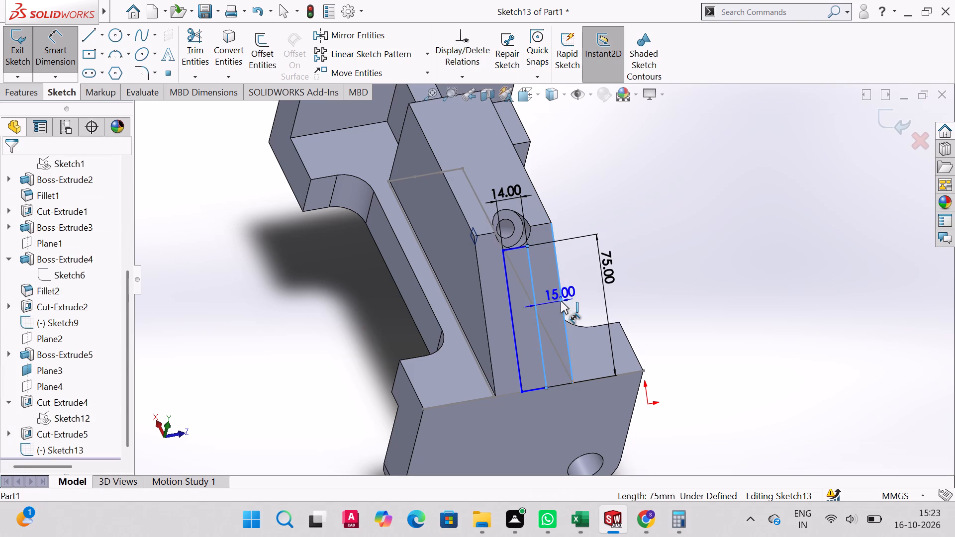
{"action": "left_click", "coordinate": [574, 279]}
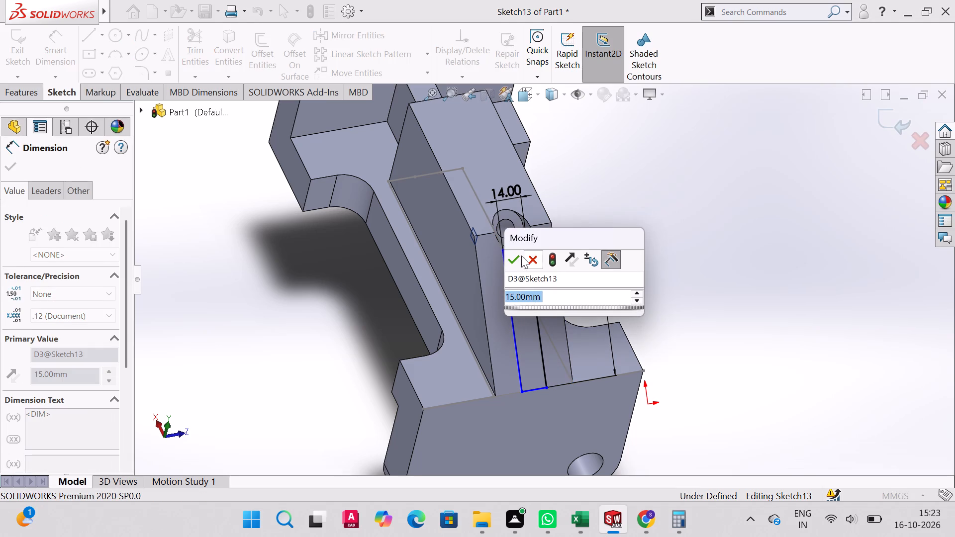
{"action": "left_click", "coordinate": [514, 259]}
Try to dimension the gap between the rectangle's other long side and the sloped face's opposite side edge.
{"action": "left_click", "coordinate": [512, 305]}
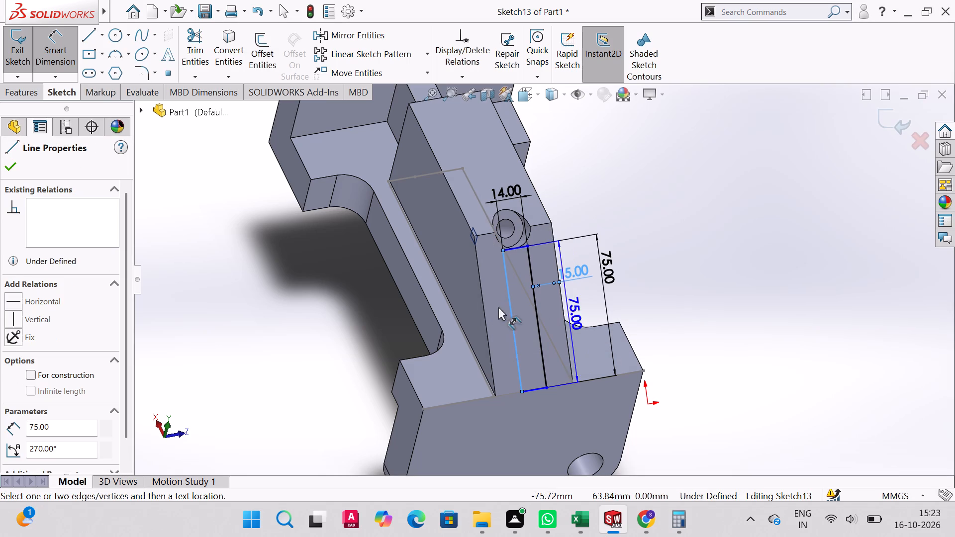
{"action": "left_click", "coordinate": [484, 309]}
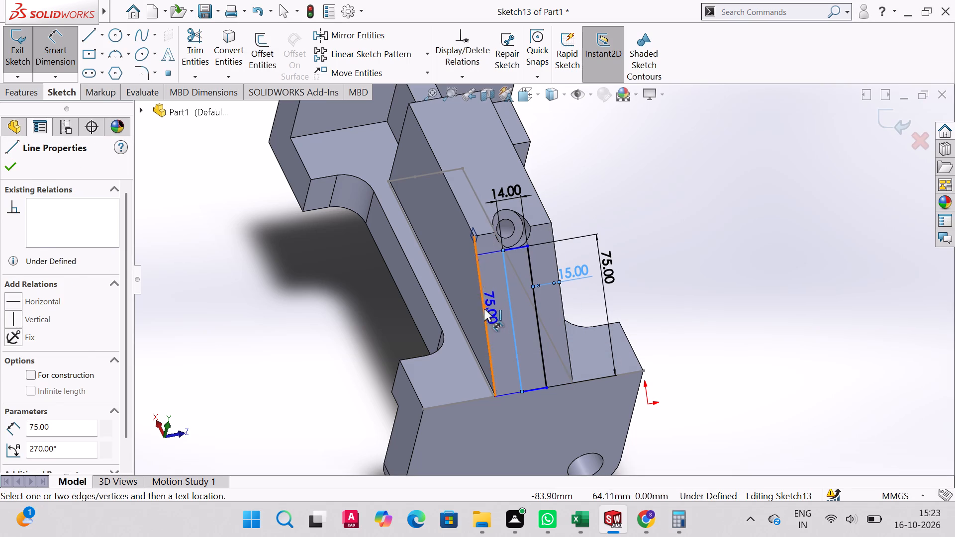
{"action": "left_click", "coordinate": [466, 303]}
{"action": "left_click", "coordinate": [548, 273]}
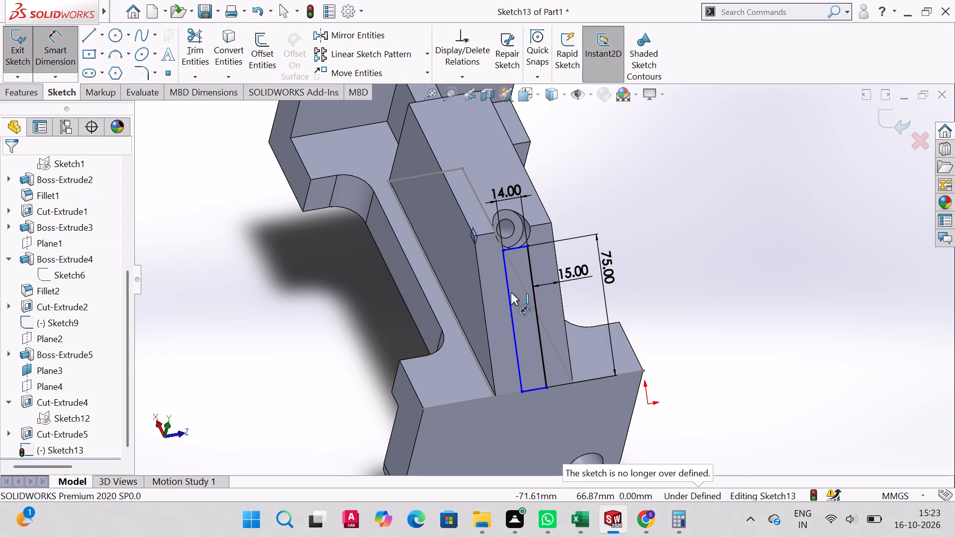
Dimension the rectangle's other long side at 75 mm.
{"action": "left_click", "coordinate": [510, 300]}
{"action": "left_click", "coordinate": [474, 305]}
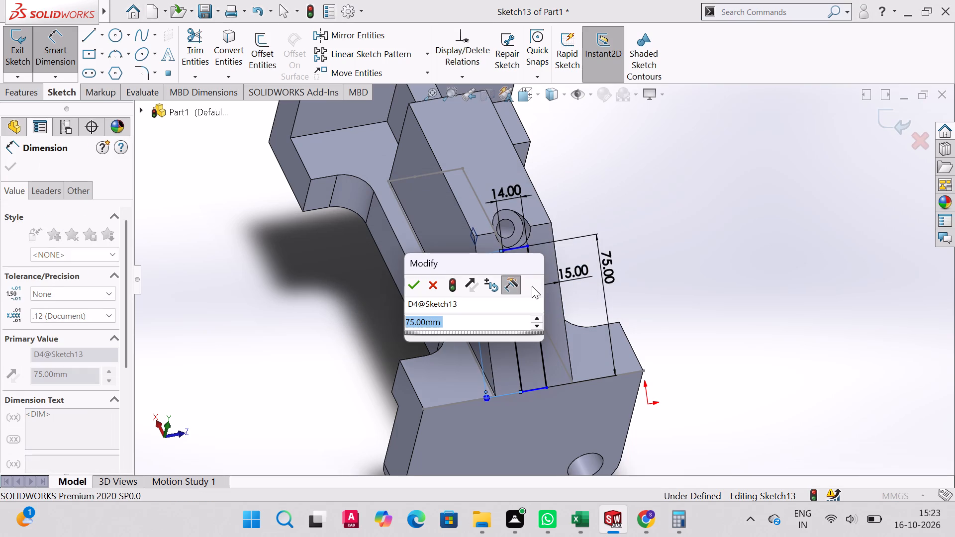
{"action": "left_click", "coordinate": [414, 284]}
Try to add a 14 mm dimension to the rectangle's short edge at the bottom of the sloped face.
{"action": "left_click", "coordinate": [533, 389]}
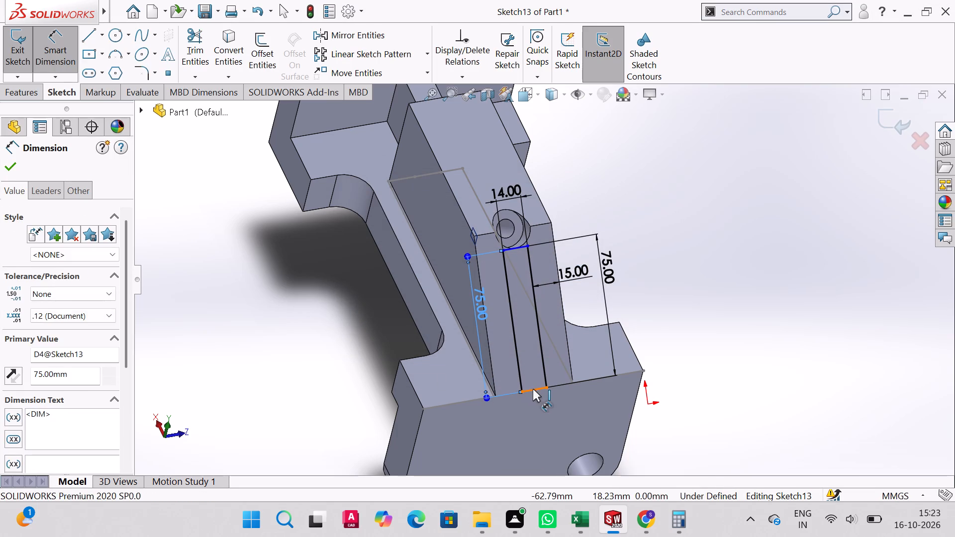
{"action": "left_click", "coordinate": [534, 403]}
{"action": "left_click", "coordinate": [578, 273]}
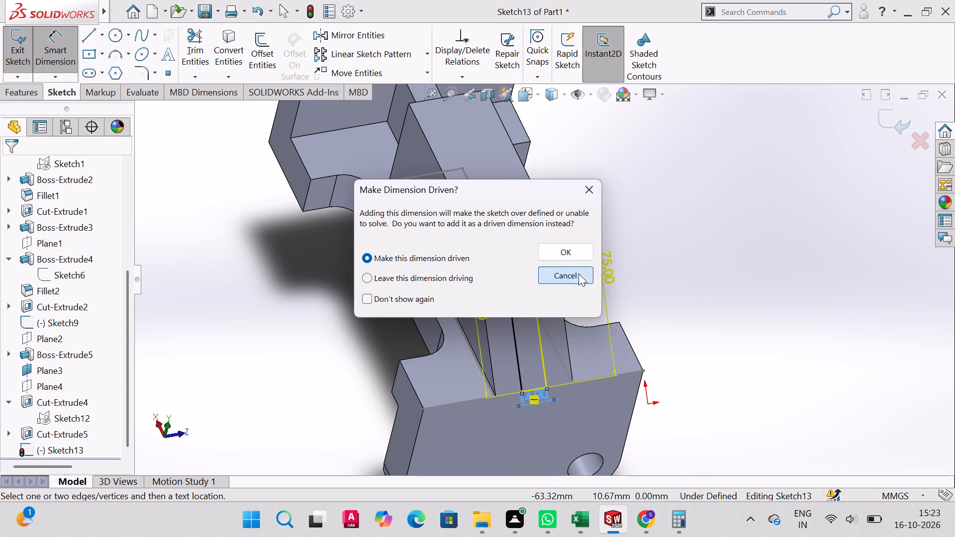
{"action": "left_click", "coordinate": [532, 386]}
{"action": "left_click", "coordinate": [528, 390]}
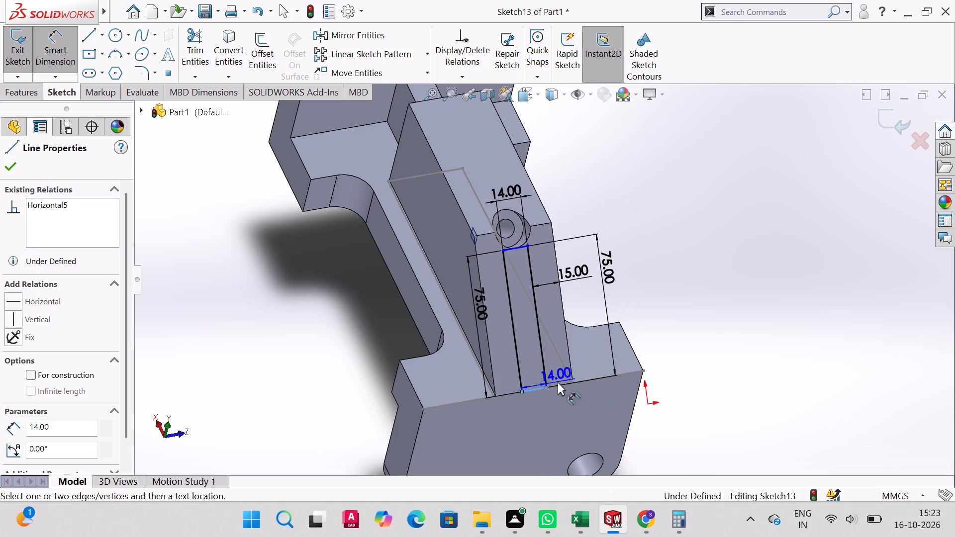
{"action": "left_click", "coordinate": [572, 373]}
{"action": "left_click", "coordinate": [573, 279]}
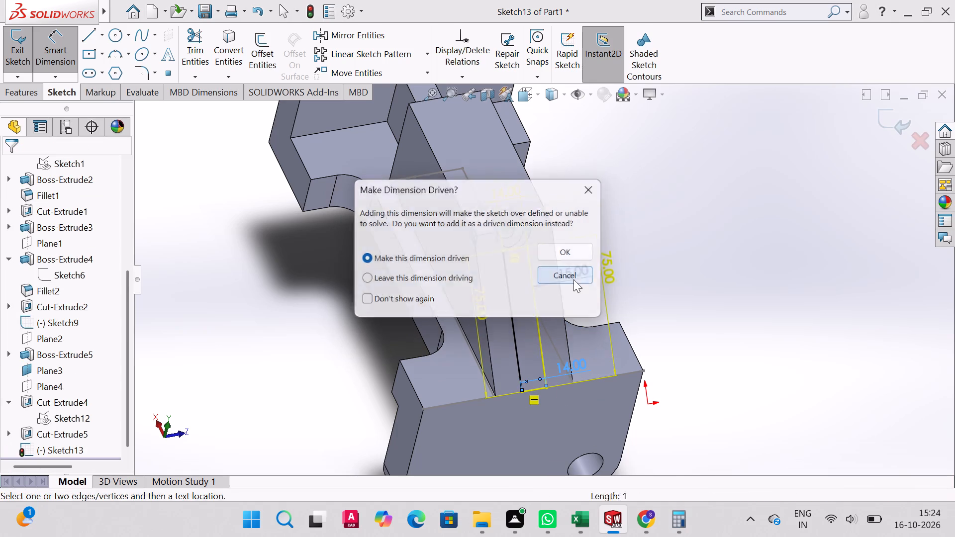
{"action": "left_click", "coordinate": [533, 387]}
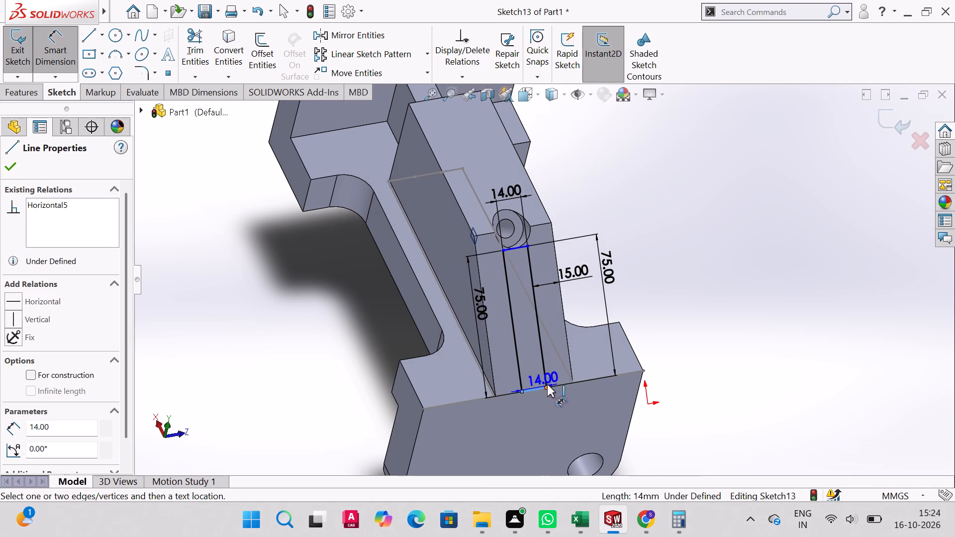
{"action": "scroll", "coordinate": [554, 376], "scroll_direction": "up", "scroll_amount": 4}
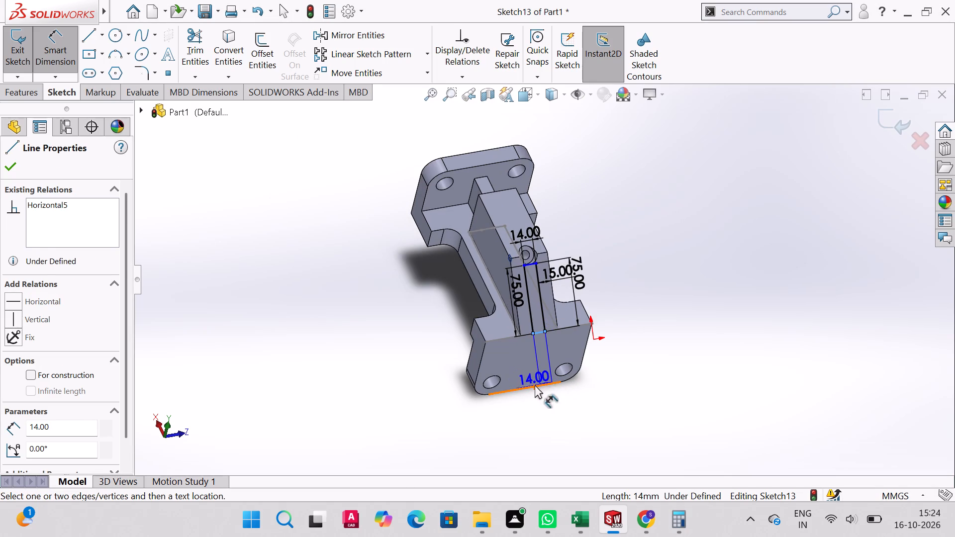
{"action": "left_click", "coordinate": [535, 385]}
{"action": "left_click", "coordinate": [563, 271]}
Dimension the distance from the rectangle's upper short edge to the sloped face's top edge at 10 mm.
{"action": "scroll", "coordinate": [573, 292], "scroll_direction": "up", "scroll_amount": 3}
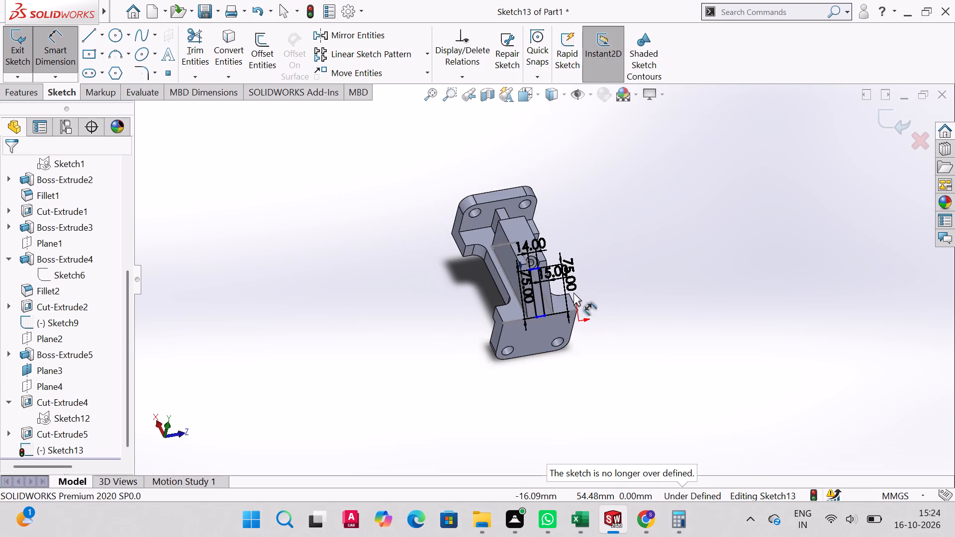
{"action": "scroll", "coordinate": [573, 292], "scroll_direction": "down", "scroll_amount": 9}
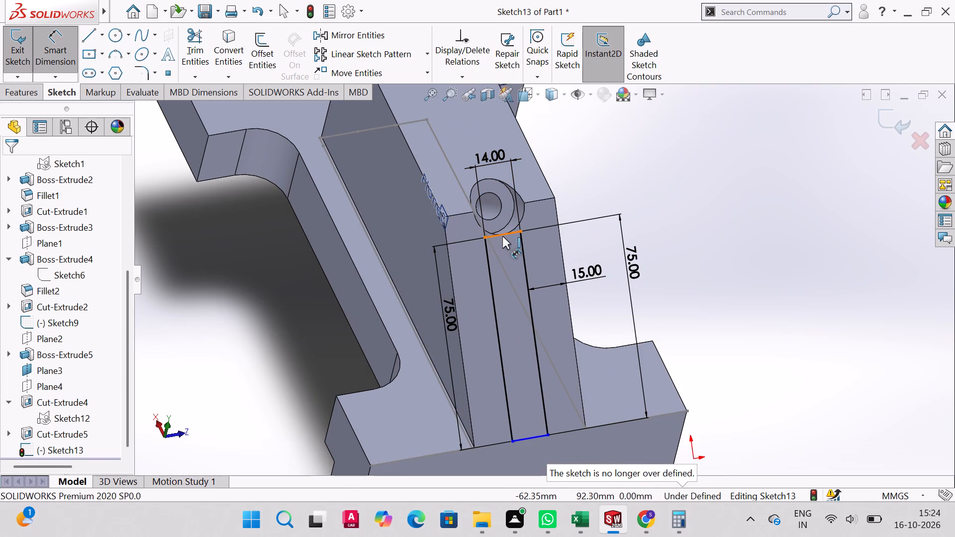
{"action": "left_click", "coordinate": [502, 236]}
{"action": "left_click", "coordinate": [535, 202]}
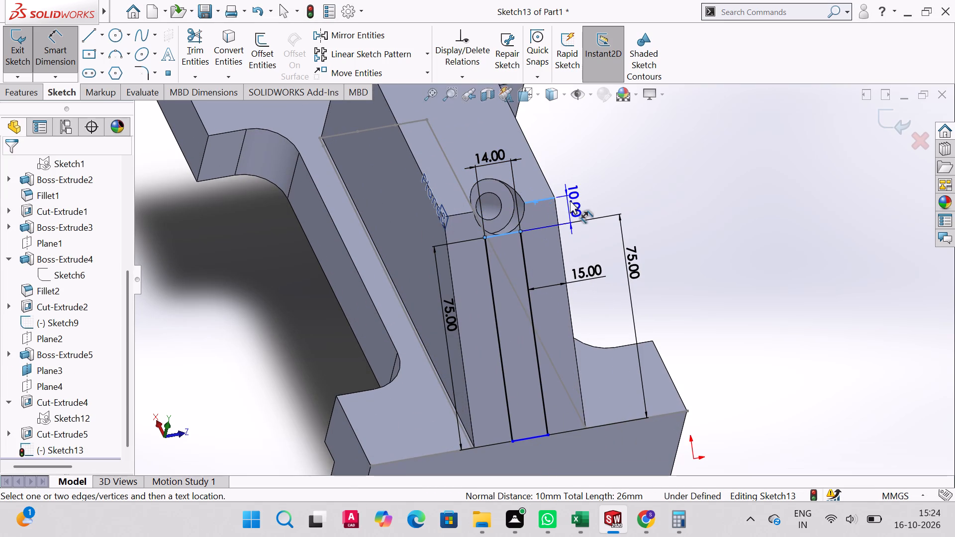
{"action": "left_click", "coordinate": [570, 200]}
{"action": "left_click", "coordinate": [516, 179]}
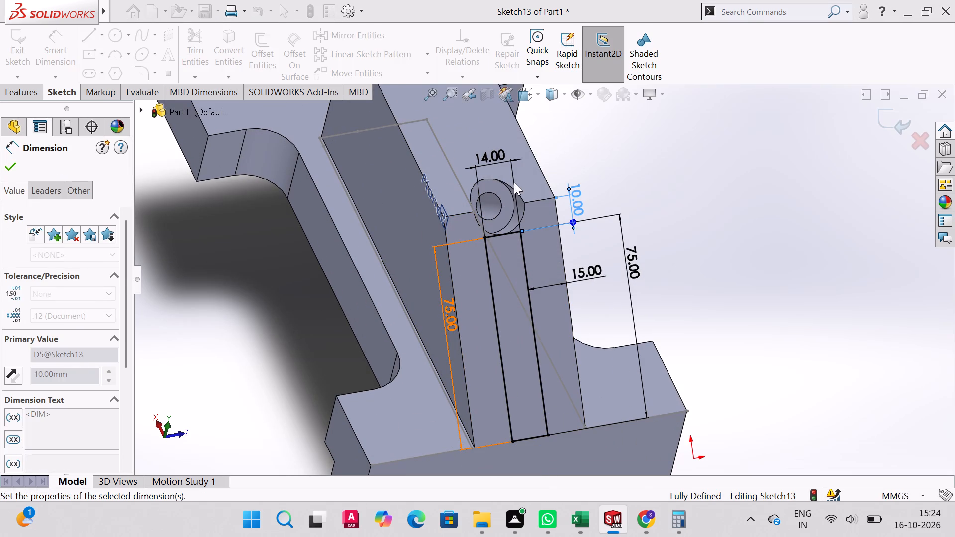
Try an extruded cut of the slot rectangle with a blind depth of 10 mm.
{"action": "left_click", "coordinate": [25, 91]}
{"action": "left_click", "coordinate": [210, 44]}
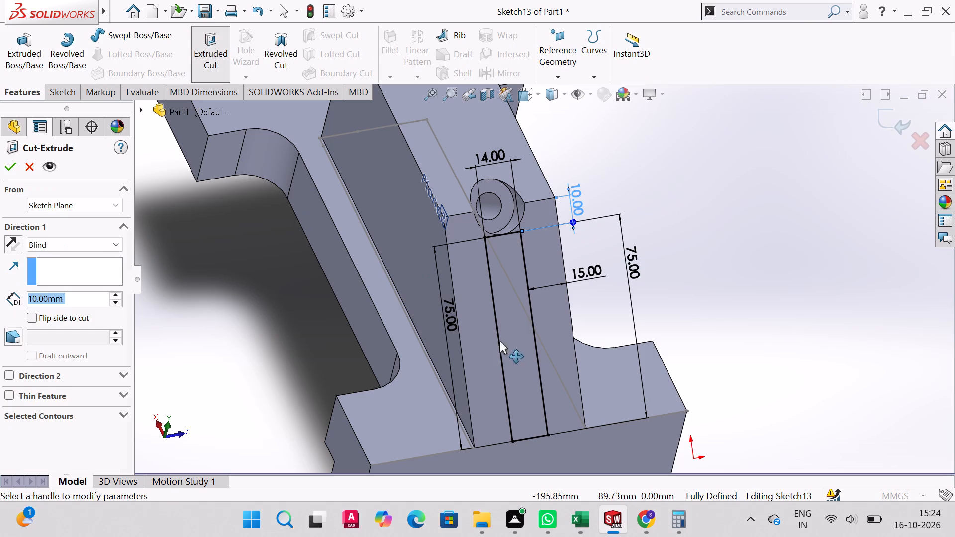
{"action": "left_click", "coordinate": [6, 171]}
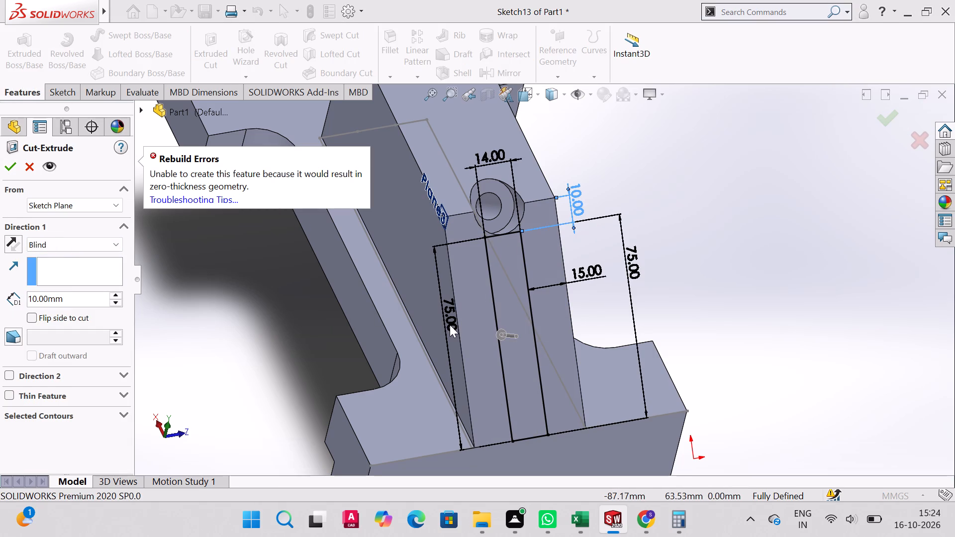
Retry the extruded cut with its direction pointing into the block and its blind depth set to 10 mm.
{"action": "middle_click_drag", "start_coordinate": [704, 324], "coordinate": [603, 365]}
{"action": "middle_click_drag", "start_coordinate": [468, 301], "coordinate": [500, 331]}
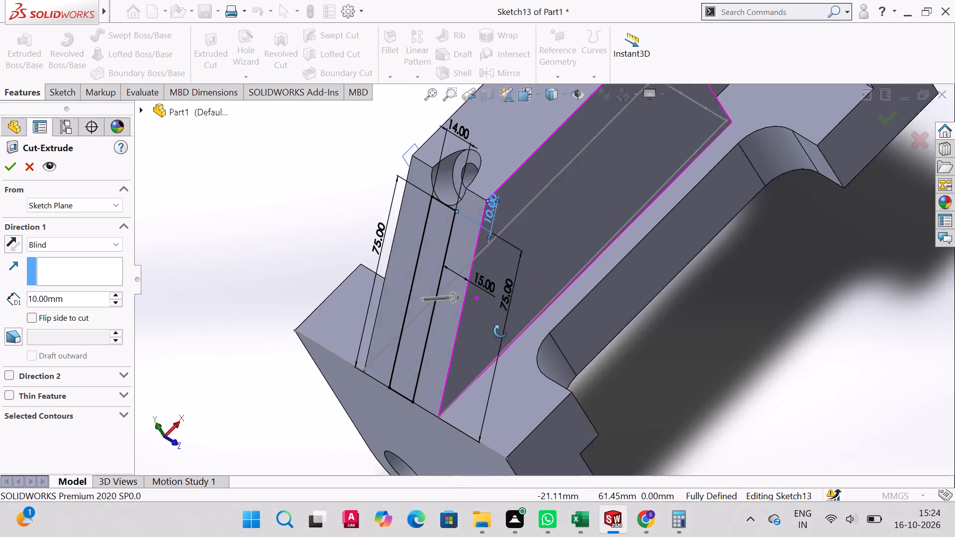
{"action": "middle_click_drag", "start_coordinate": [500, 331], "coordinate": [514, 347]}
{"action": "left_click", "coordinate": [408, 300]}
{"action": "left_click", "coordinate": [409, 299]}
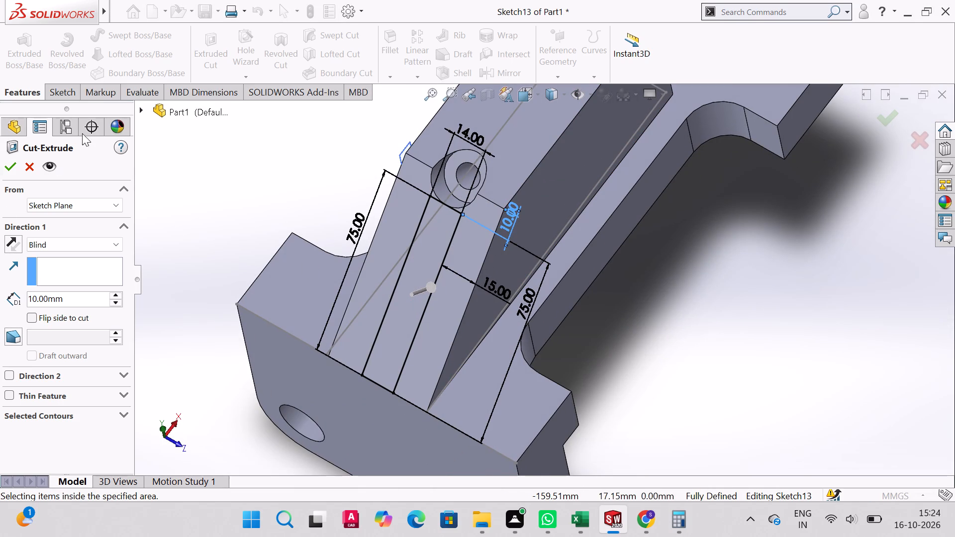
{"action": "left_click", "coordinate": [420, 269]}
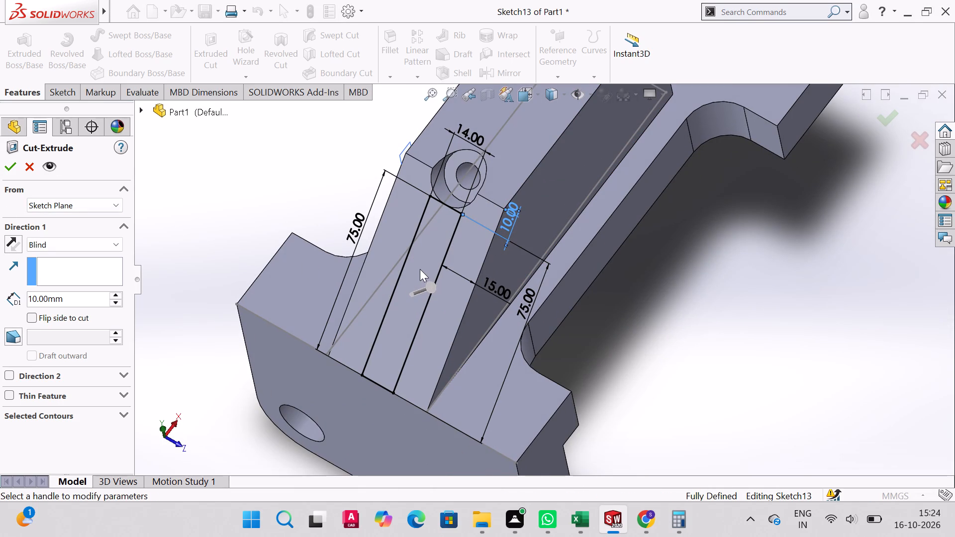
{"action": "left_click_drag", "start_coordinate": [429, 284], "coordinate": [282, 330]}
{"action": "middle_click_drag", "start_coordinate": [416, 289], "coordinate": [420, 225]}
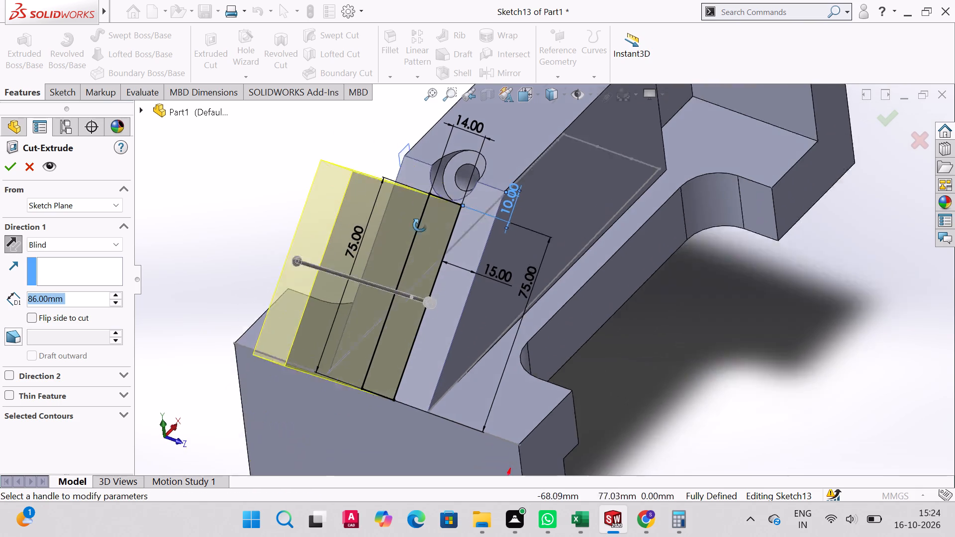
{"action": "middle_click_drag", "start_coordinate": [420, 225], "coordinate": [427, 203]}
{"action": "left_click_drag", "start_coordinate": [333, 212], "coordinate": [390, 278]}
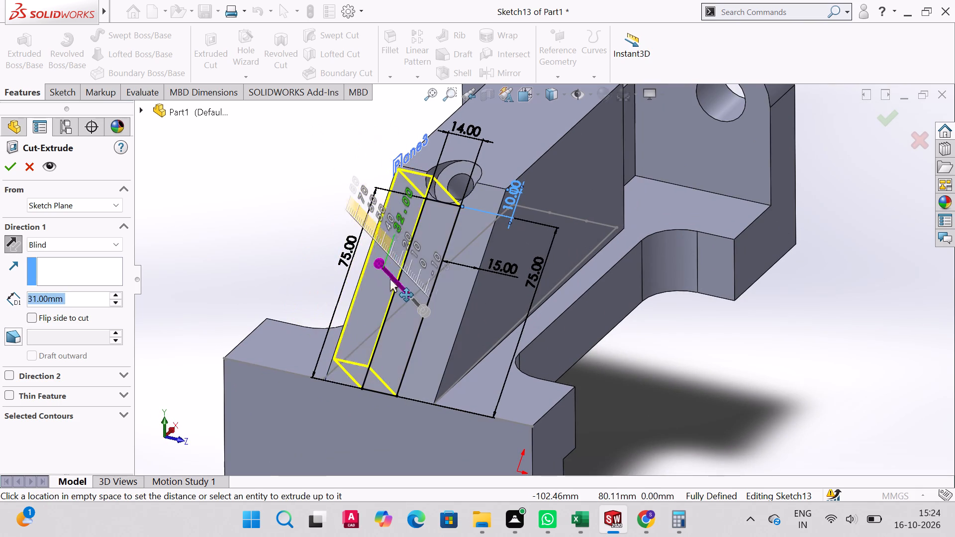
{"action": "left_click_drag", "start_coordinate": [390, 278], "coordinate": [419, 314]}
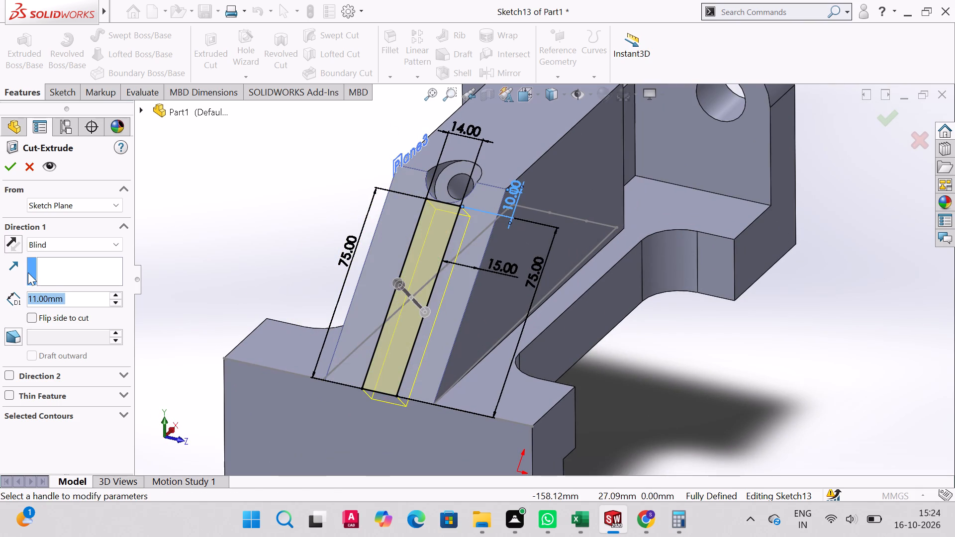
{"action": "key", "text": "1"}
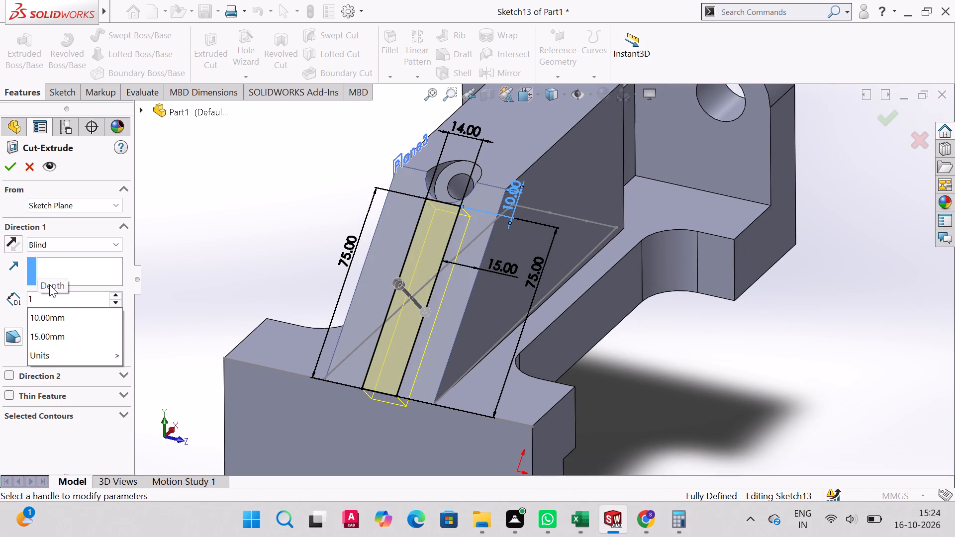
{"action": "key", "text": "0"}
{"action": "key", "text": "Return"}
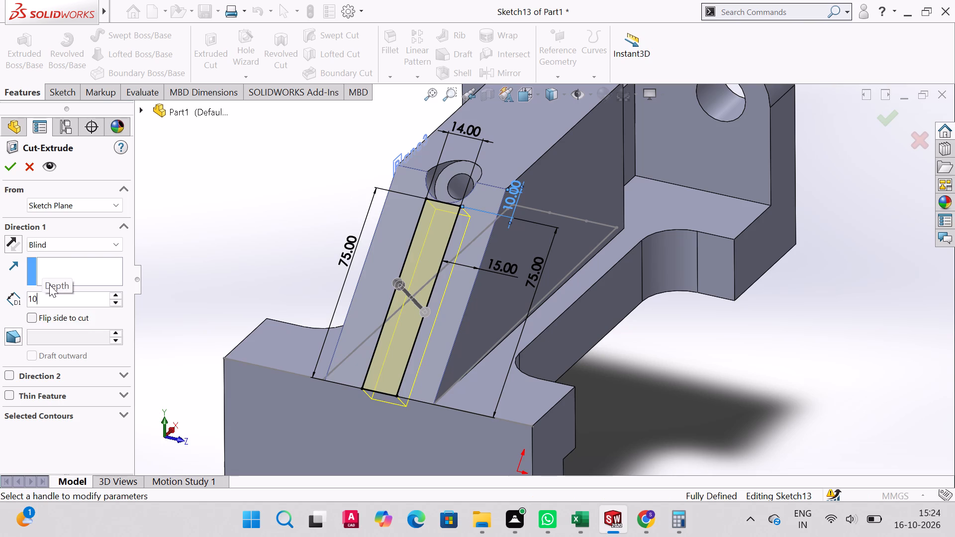
{"action": "left_click", "coordinate": [10, 168]}
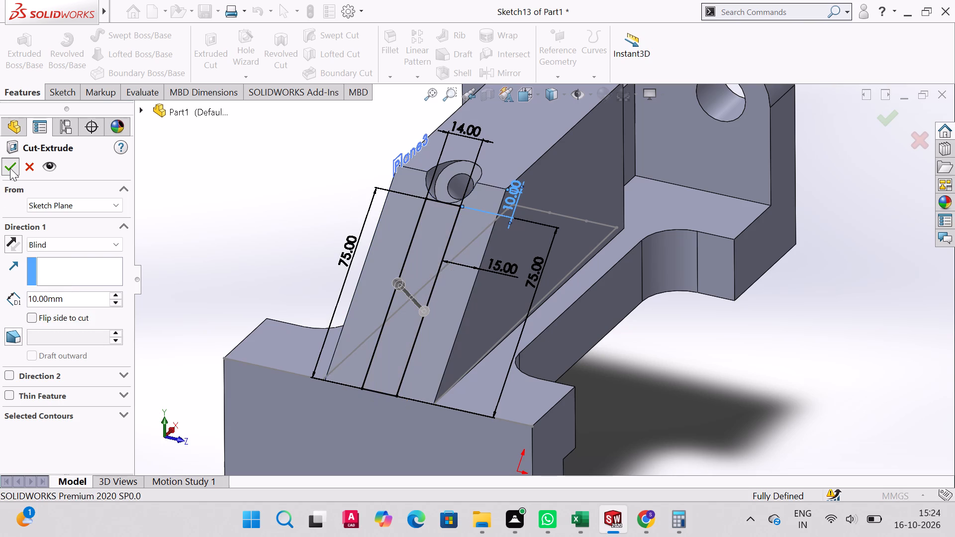
Extend the slot sketch past the sloped face with a vertical line about 13 mm long from a lower rectangle corner and a horizontal line across.
{"action": "left_click", "coordinate": [32, 159]}
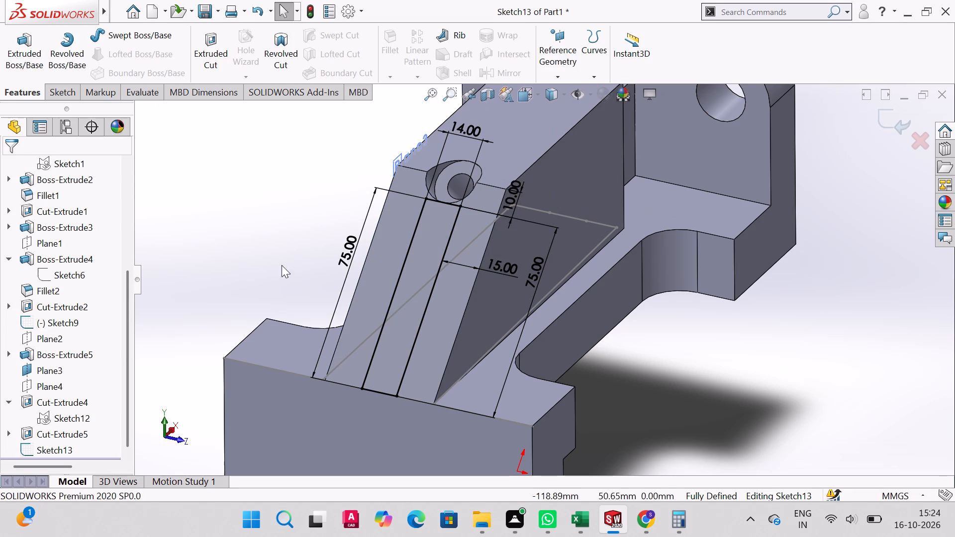
{"action": "left_click", "coordinate": [66, 97]}
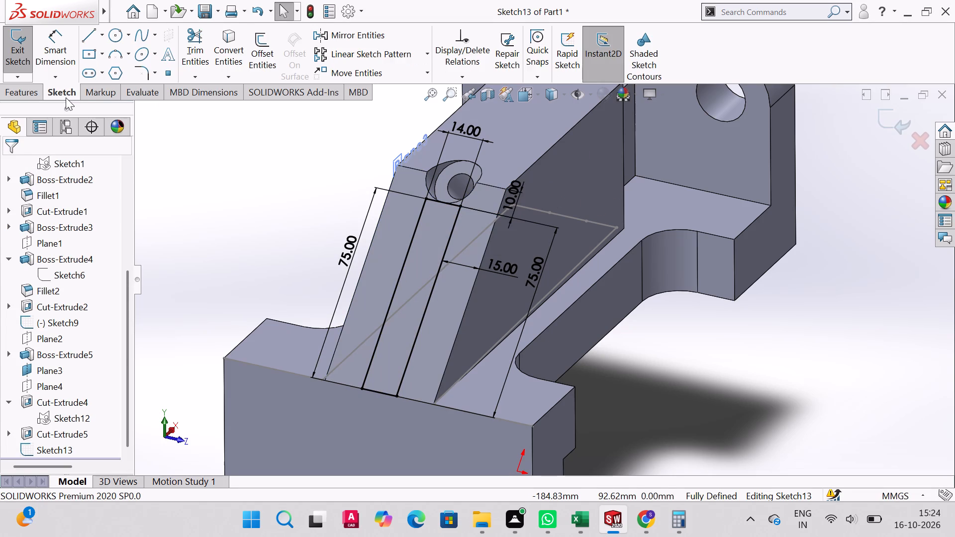
{"action": "key", "text": "ctrl+1"}
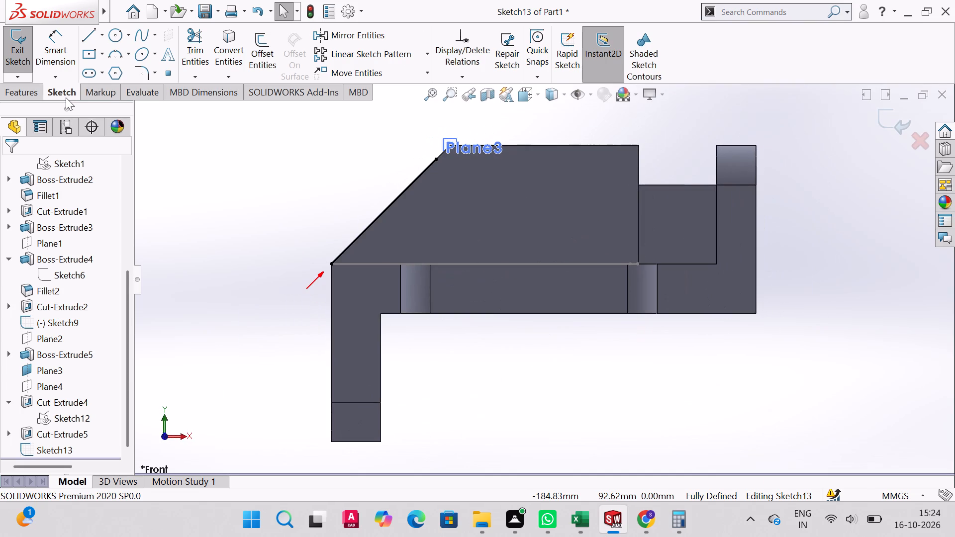
{"action": "key", "text": "ctrl+3"}
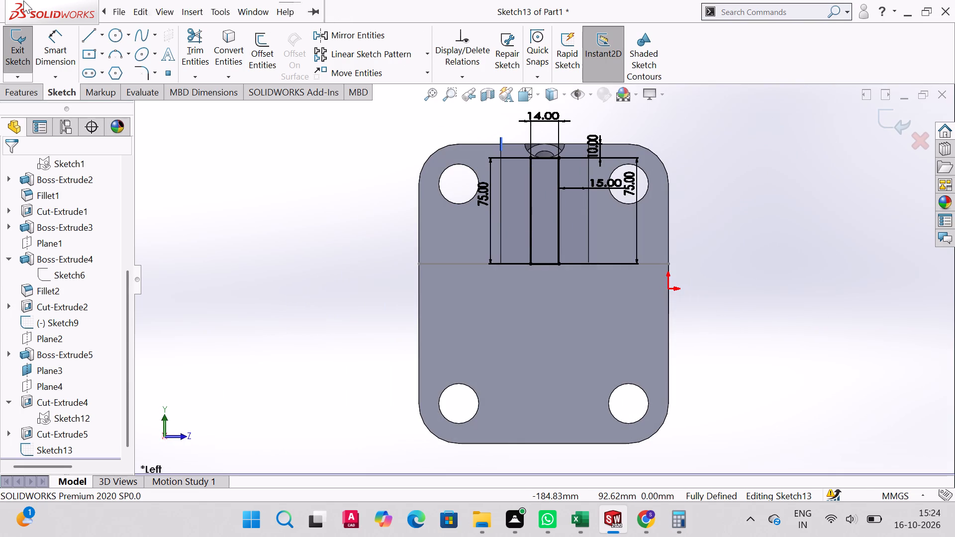
{"action": "left_click", "coordinate": [90, 50]}
{"action": "left_click", "coordinate": [87, 38]}
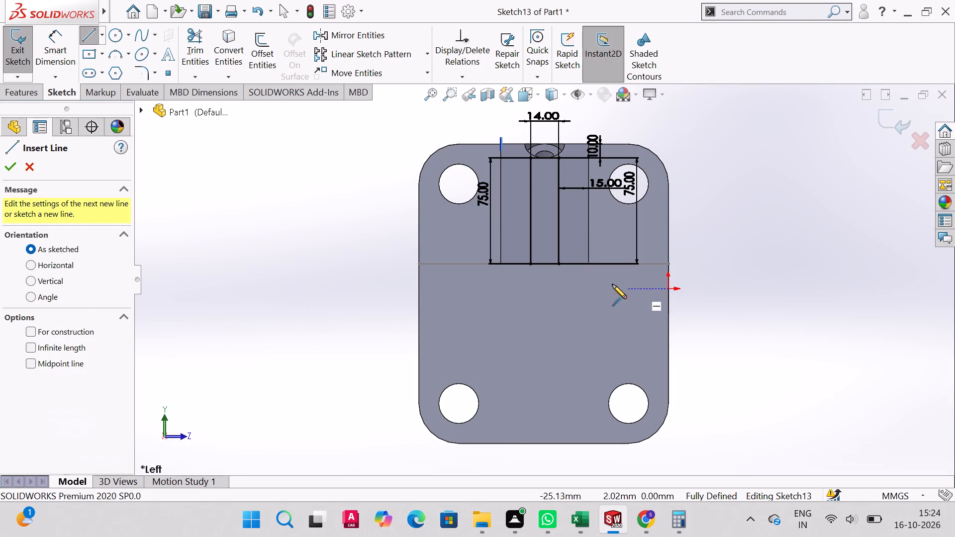
{"action": "left_click", "coordinate": [529, 264]}
{"action": "left_click", "coordinate": [533, 282]}
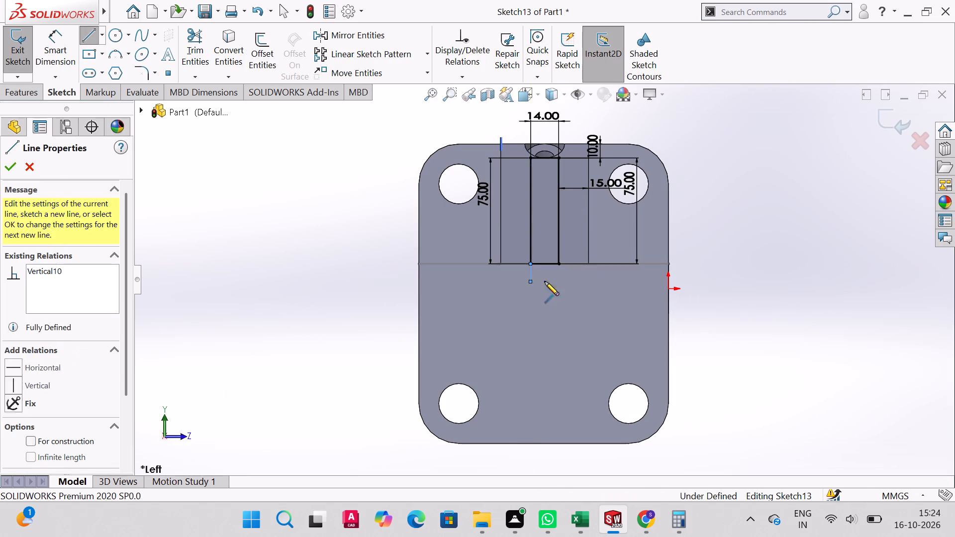
{"action": "left_click", "coordinate": [562, 283]}
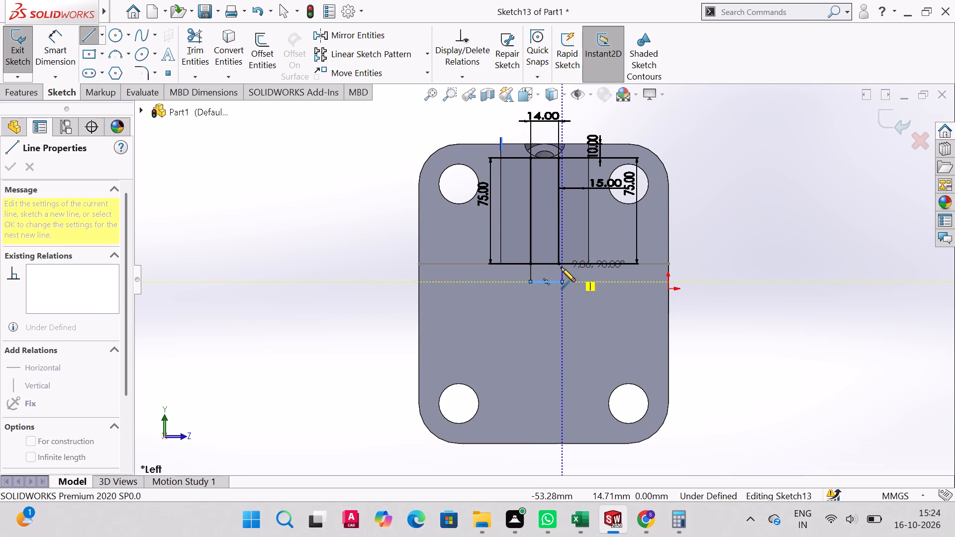
{"action": "right_click", "coordinate": [562, 268]}
{"action": "left_click", "coordinate": [577, 272]}
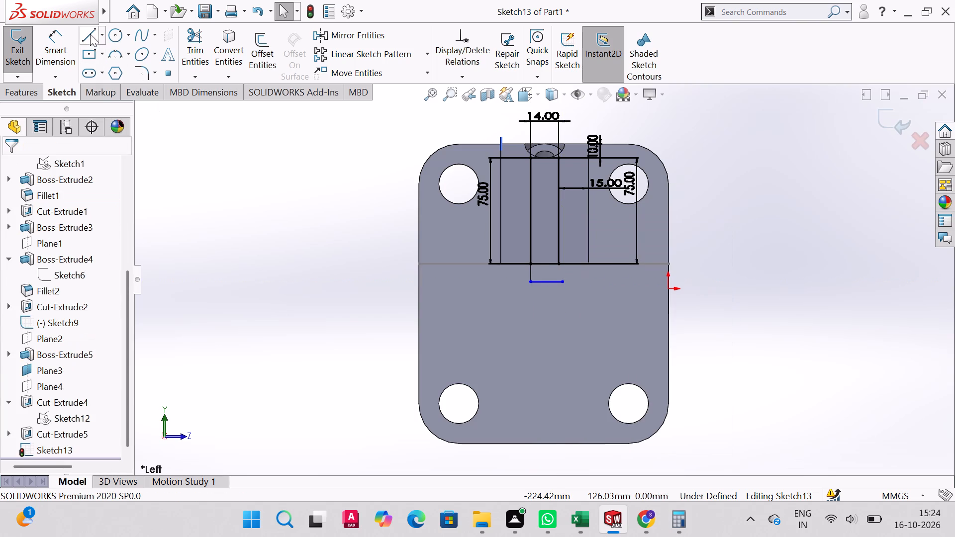
Draw a vertical line down from the rectangle's other lower corner and trim the overhanging ends to close the extension.
{"action": "left_click", "coordinate": [90, 34]}
{"action": "left_click", "coordinate": [559, 264]}
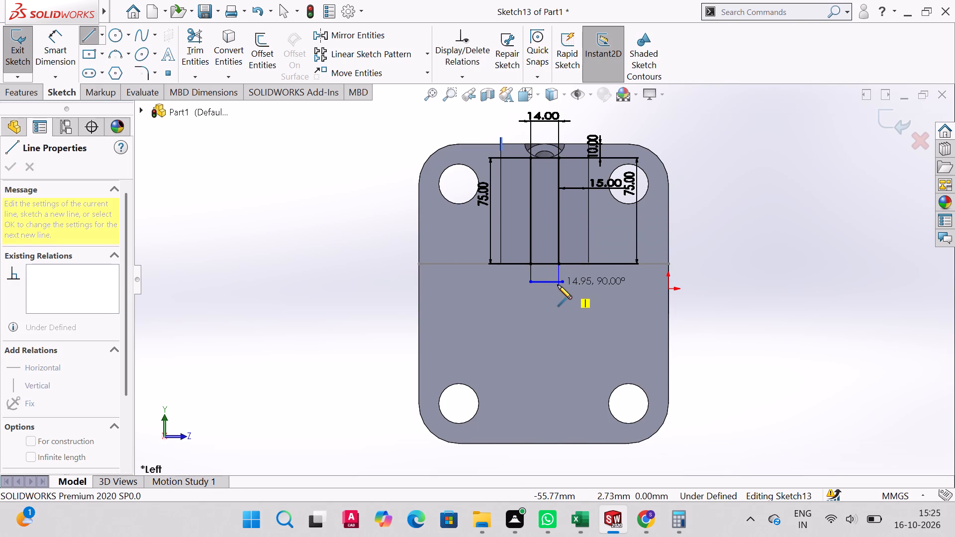
{"action": "left_click", "coordinate": [558, 285]}
{"action": "right_click", "coordinate": [558, 285]}
{"action": "left_click", "coordinate": [570, 291]}
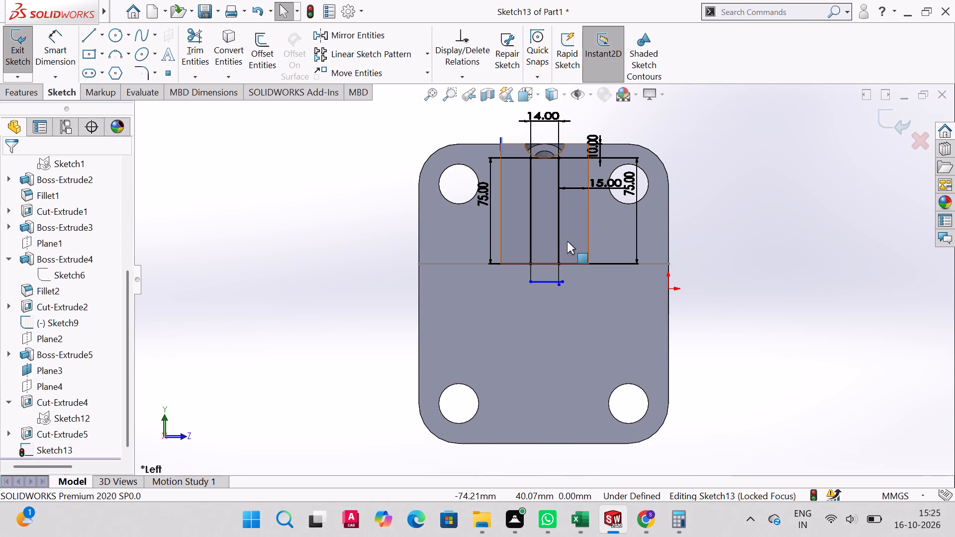
{"action": "scroll", "coordinate": [564, 249], "scroll_direction": "up", "scroll_amount": 4}
{"action": "scroll", "coordinate": [564, 251], "scroll_direction": "down", "scroll_amount": 12}
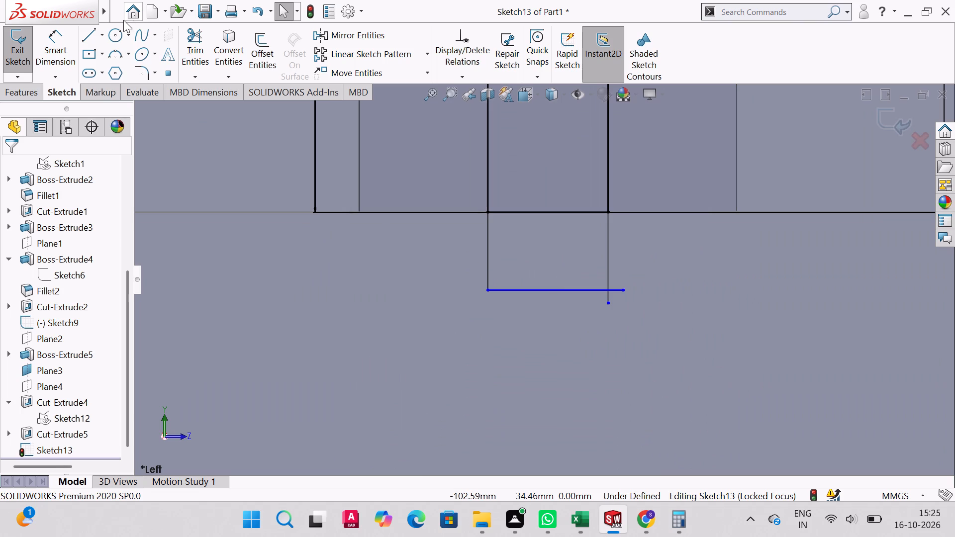
{"action": "left_click", "coordinate": [196, 36]}
{"action": "left_click_drag", "start_coordinate": [619, 279], "coordinate": [601, 304]}
Dimension the height of the rectangle's extension at 12 mm.
{"action": "left_click", "coordinate": [54, 39]}
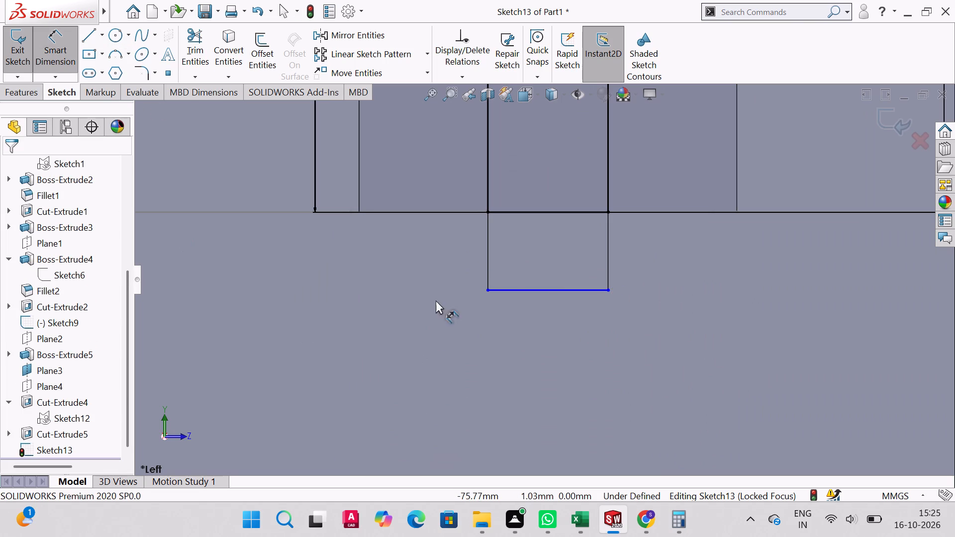
{"action": "left_click", "coordinate": [486, 255]}
{"action": "left_click", "coordinate": [408, 265]}
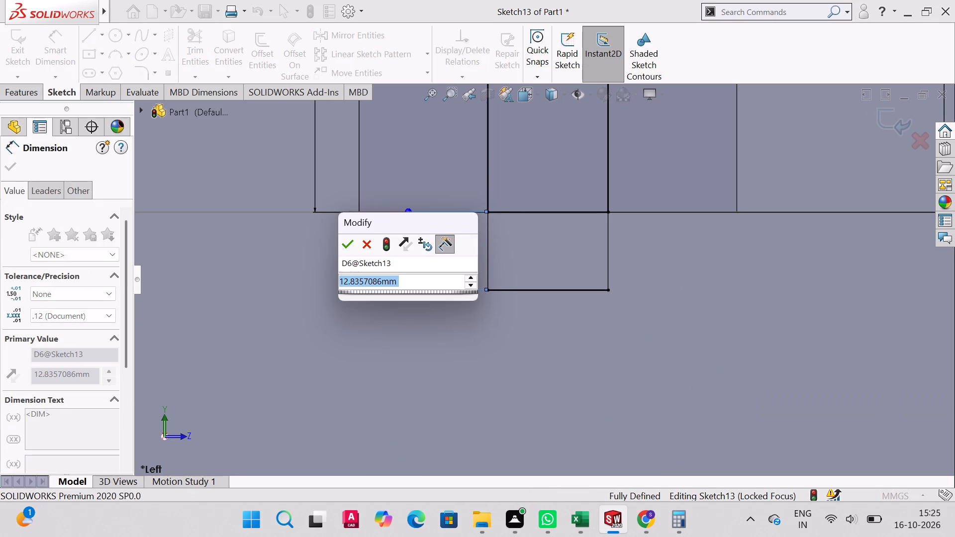
{"action": "type", "text": "12"}
{"action": "key", "text": "Return"}
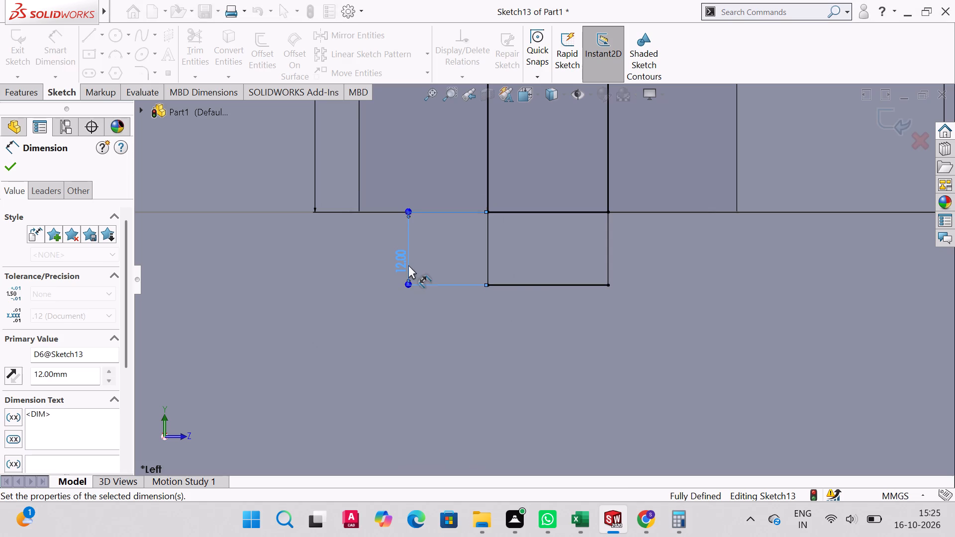
Add a driven width dimension to the extension's bottom edge.
{"action": "left_click", "coordinate": [564, 285]}
{"action": "left_click", "coordinate": [562, 341]}
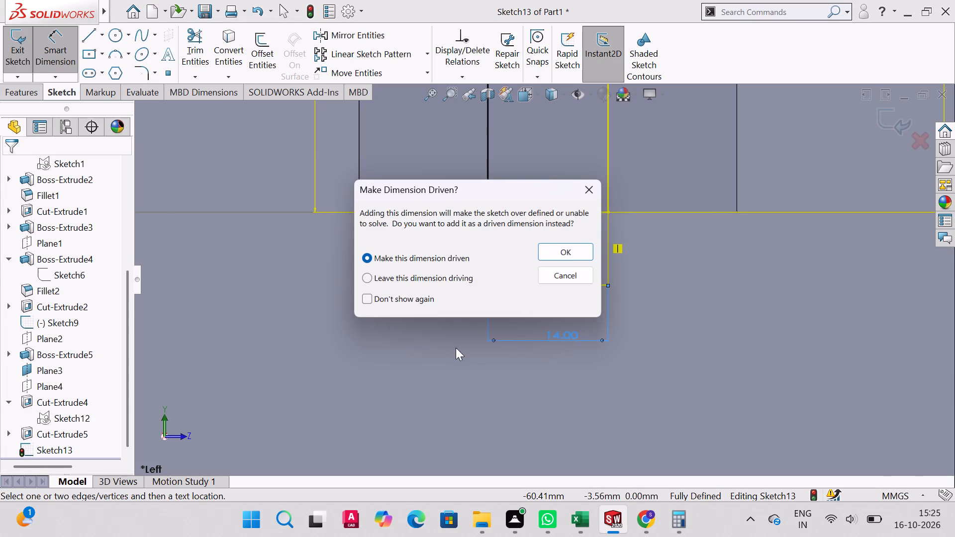
{"action": "left_click", "coordinate": [569, 259]}
{"action": "middle_click_drag", "start_coordinate": [696, 255], "coordinate": [541, 349]}
{"action": "scroll", "coordinate": [647, 350], "scroll_direction": "up", "scroll_amount": 7}
{"action": "middle_click_drag", "start_coordinate": [647, 350], "coordinate": [707, 378]}
{"action": "scroll", "coordinate": [648, 350], "scroll_direction": "up", "scroll_amount": 1}
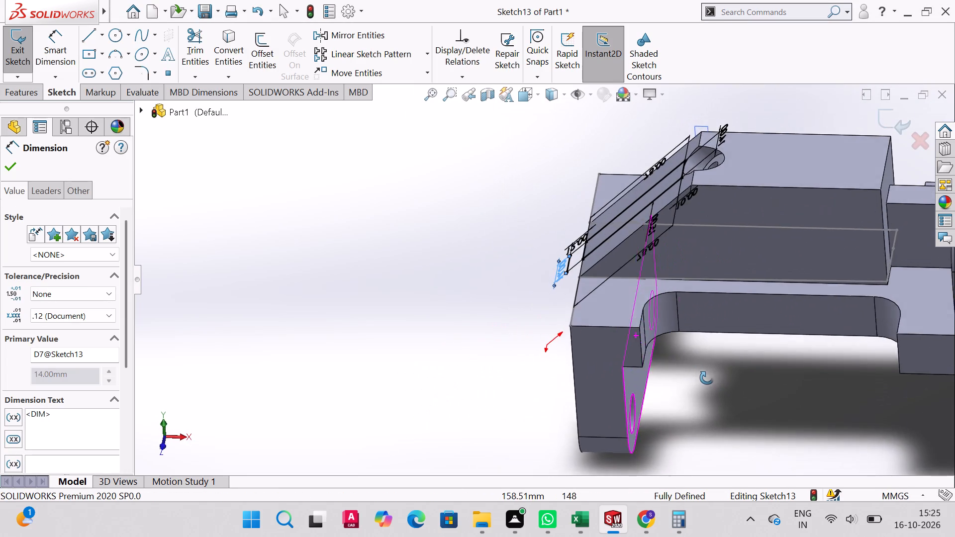
{"action": "middle_click_drag", "start_coordinate": [707, 378], "coordinate": [708, 379]}
{"action": "middle_click_drag", "start_coordinate": [514, 334], "coordinate": [579, 342]}
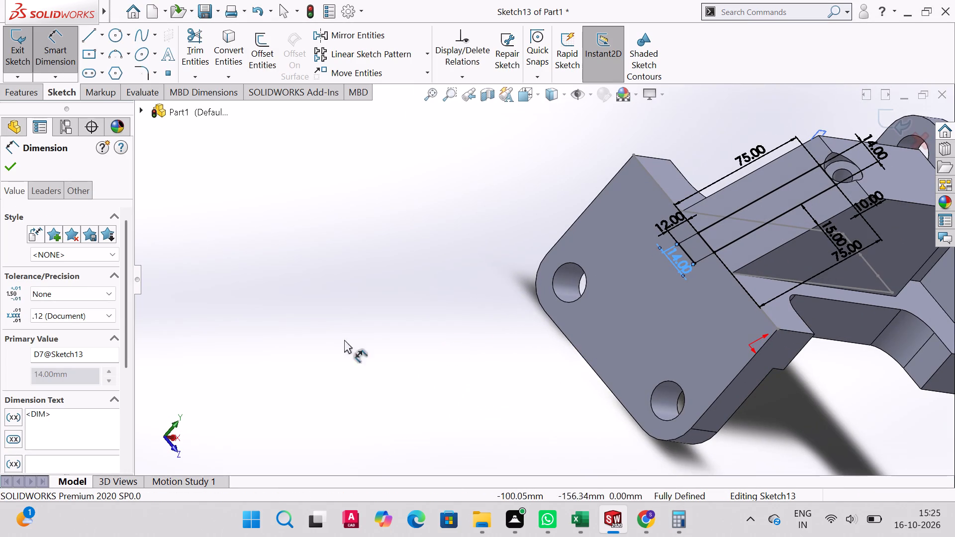
{"action": "left_click", "coordinate": [10, 163]}
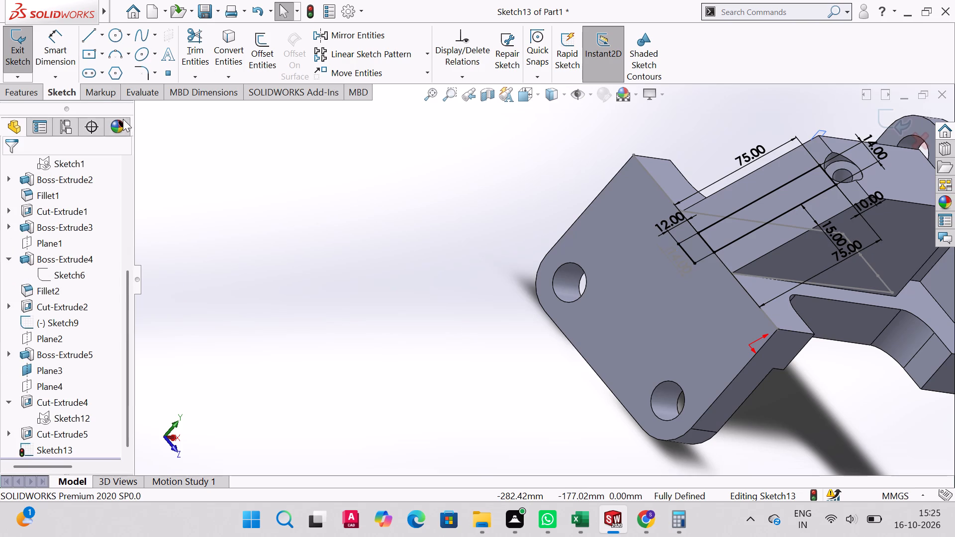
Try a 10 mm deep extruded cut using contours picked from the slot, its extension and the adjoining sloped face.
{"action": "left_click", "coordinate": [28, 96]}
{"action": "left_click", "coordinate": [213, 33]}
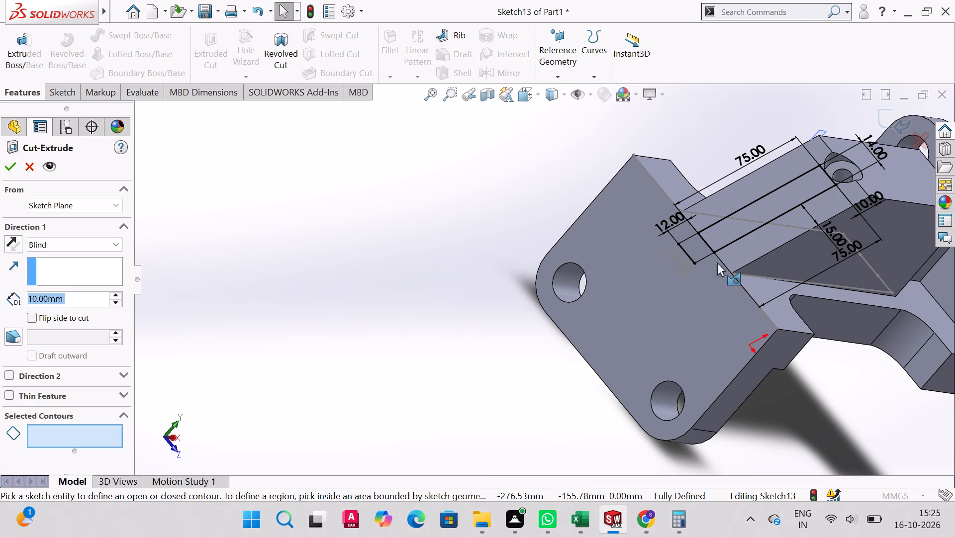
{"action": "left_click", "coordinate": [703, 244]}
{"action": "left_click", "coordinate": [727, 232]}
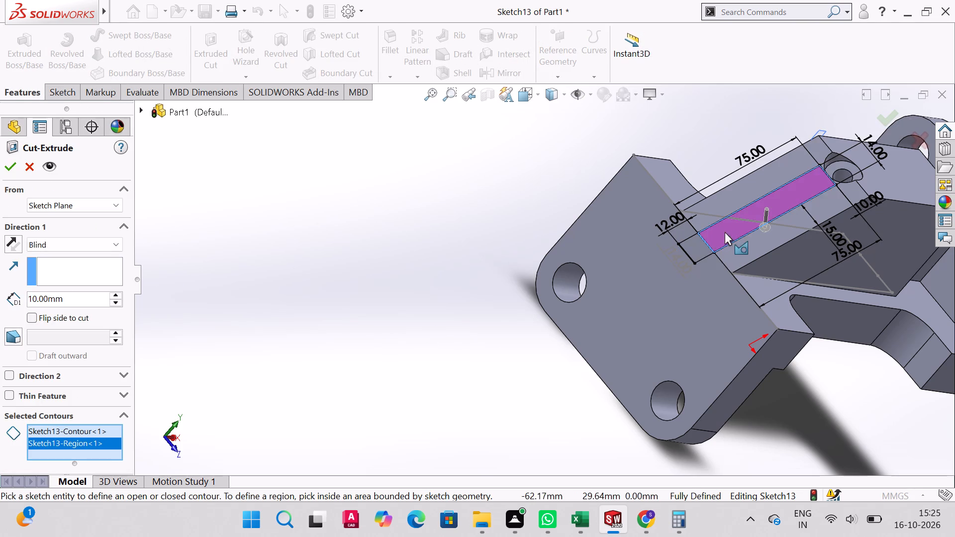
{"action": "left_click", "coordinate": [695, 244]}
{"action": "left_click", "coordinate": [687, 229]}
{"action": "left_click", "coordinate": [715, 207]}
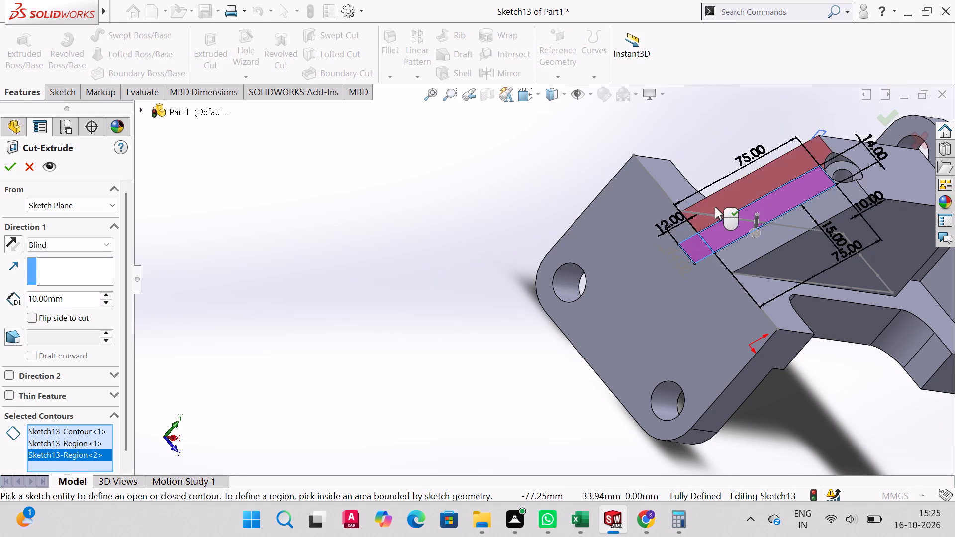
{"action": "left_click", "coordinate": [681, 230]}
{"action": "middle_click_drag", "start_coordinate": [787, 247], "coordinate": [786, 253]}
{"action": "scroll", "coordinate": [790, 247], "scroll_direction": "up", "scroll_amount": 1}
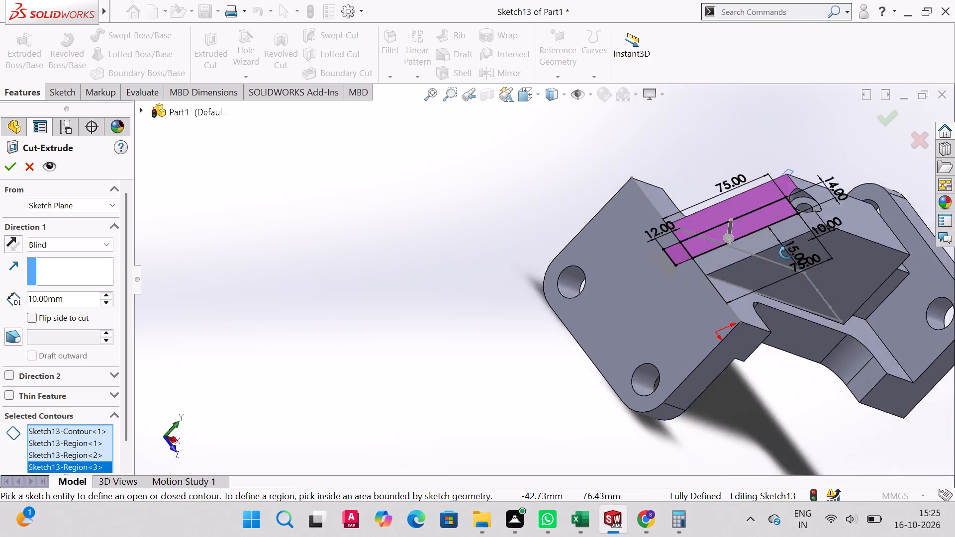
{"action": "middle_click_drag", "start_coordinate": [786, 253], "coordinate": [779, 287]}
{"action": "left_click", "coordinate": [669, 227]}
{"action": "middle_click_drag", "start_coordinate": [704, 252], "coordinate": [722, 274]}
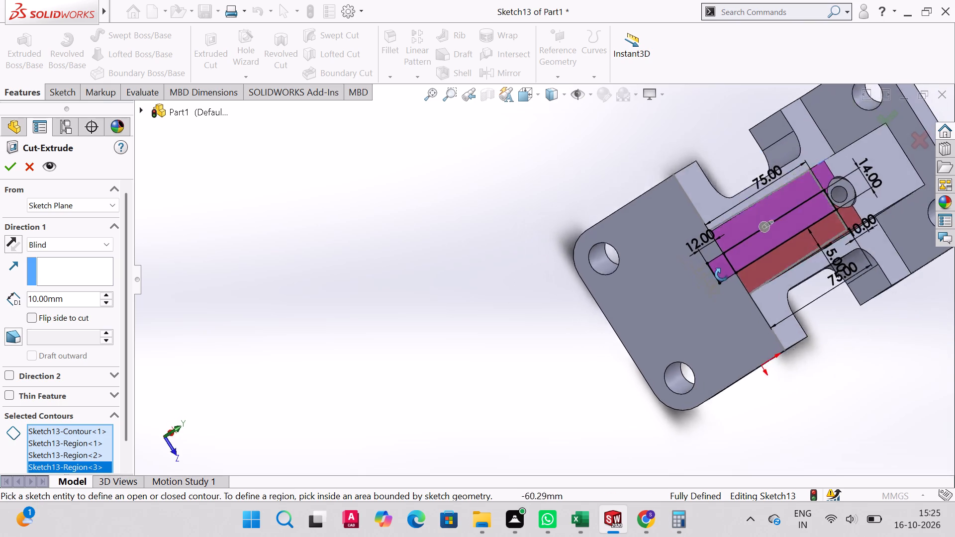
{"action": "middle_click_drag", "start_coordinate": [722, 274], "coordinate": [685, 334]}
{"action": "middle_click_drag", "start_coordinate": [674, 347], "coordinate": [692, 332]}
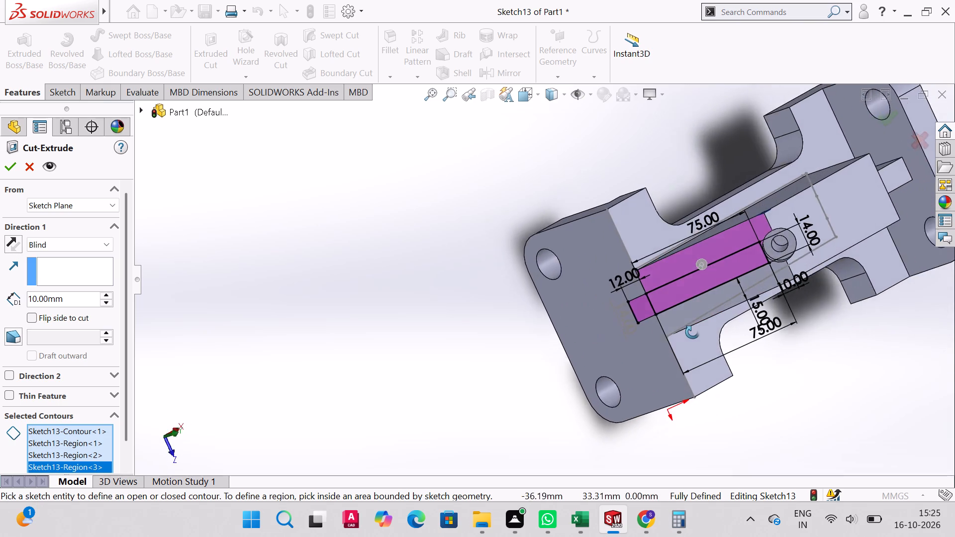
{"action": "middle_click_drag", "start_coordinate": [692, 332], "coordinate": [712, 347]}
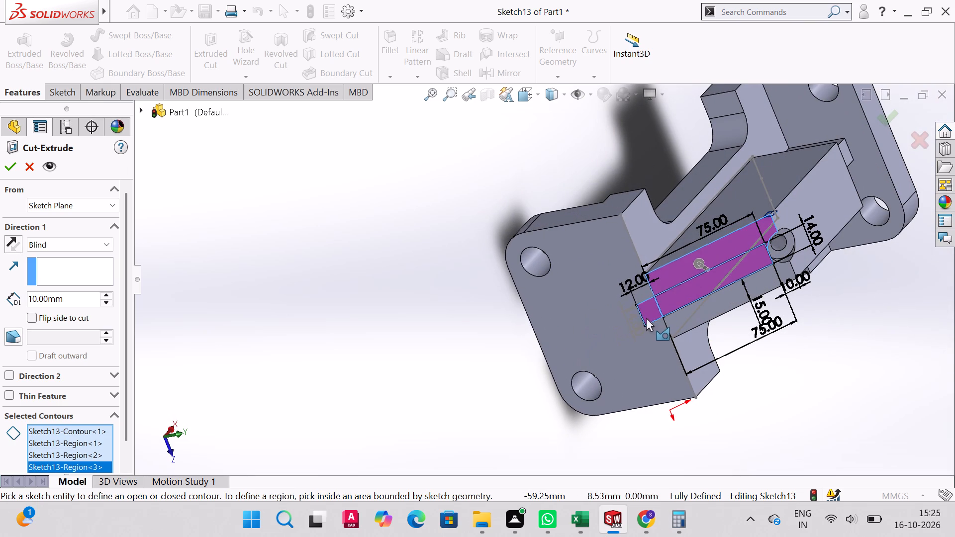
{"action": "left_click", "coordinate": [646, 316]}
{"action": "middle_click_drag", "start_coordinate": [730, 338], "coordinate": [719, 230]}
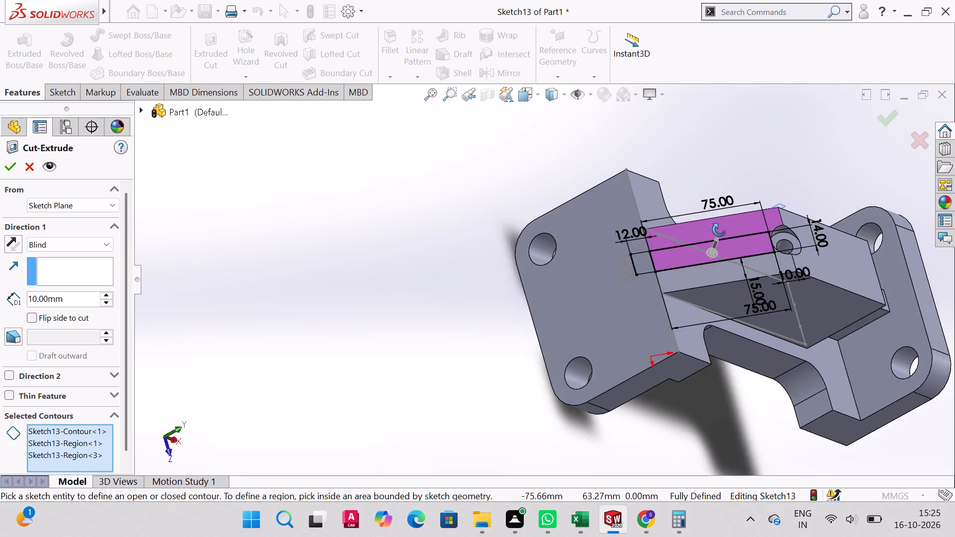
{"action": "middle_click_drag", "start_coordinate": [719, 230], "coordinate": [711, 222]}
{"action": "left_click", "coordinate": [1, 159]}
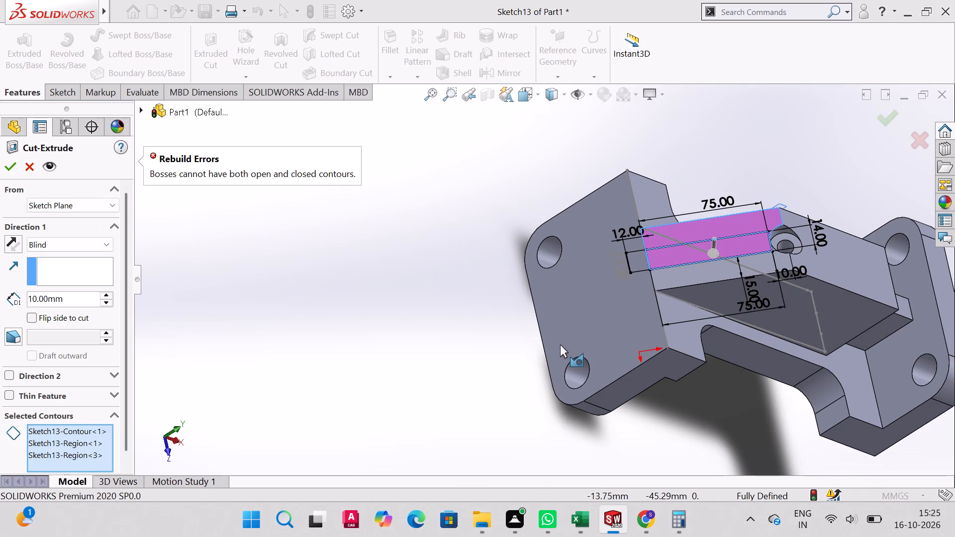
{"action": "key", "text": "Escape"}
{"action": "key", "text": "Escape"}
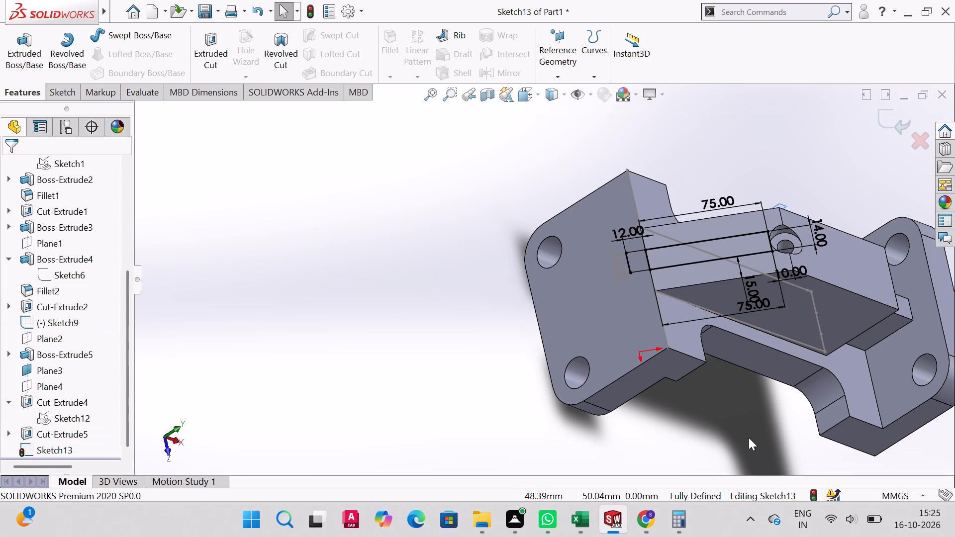
Retry the extruded cut with only the slot rectangle and its lower extension selected, using a blind depth of 10 mm.
{"action": "scroll", "coordinate": [736, 284], "scroll_direction": "up", "scroll_amount": 2}
{"action": "scroll", "coordinate": [736, 284], "scroll_direction": "down", "scroll_amount": 5}
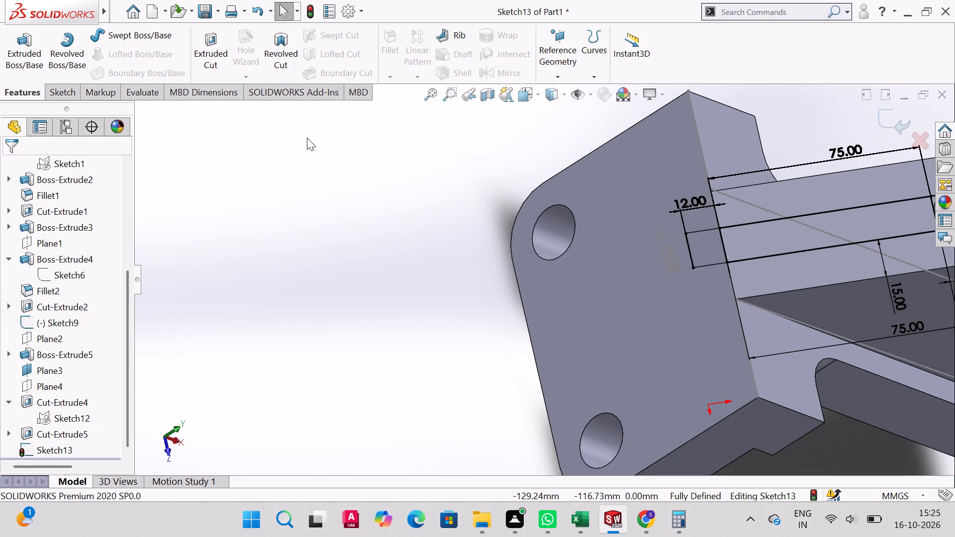
{"action": "left_click", "coordinate": [200, 45]}
{"action": "left_click", "coordinate": [768, 238]}
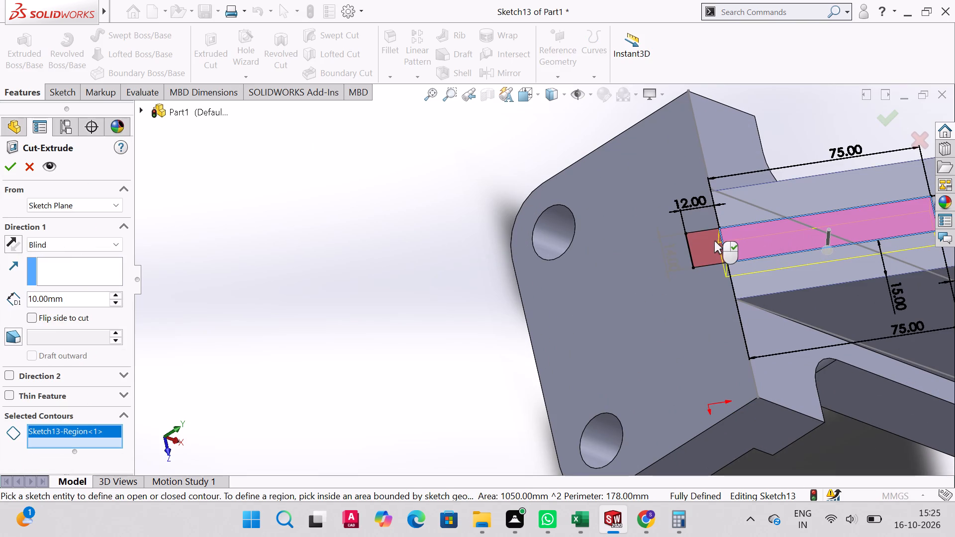
{"action": "left_click", "coordinate": [714, 241]}
{"action": "left_click", "coordinate": [15, 164]}
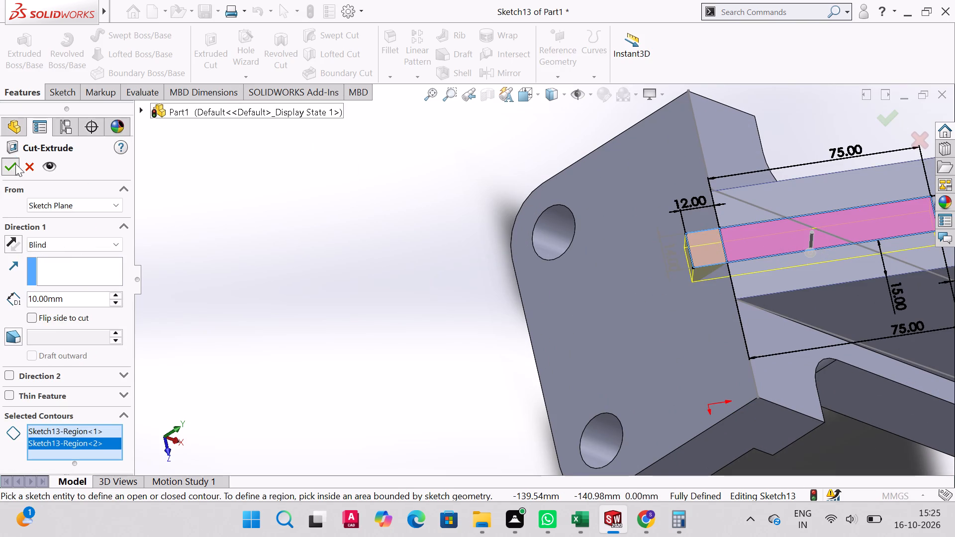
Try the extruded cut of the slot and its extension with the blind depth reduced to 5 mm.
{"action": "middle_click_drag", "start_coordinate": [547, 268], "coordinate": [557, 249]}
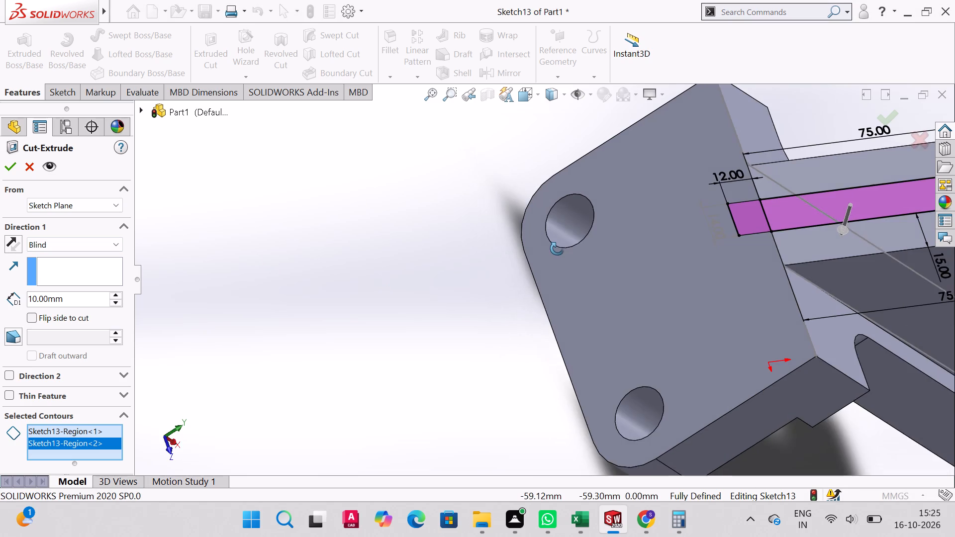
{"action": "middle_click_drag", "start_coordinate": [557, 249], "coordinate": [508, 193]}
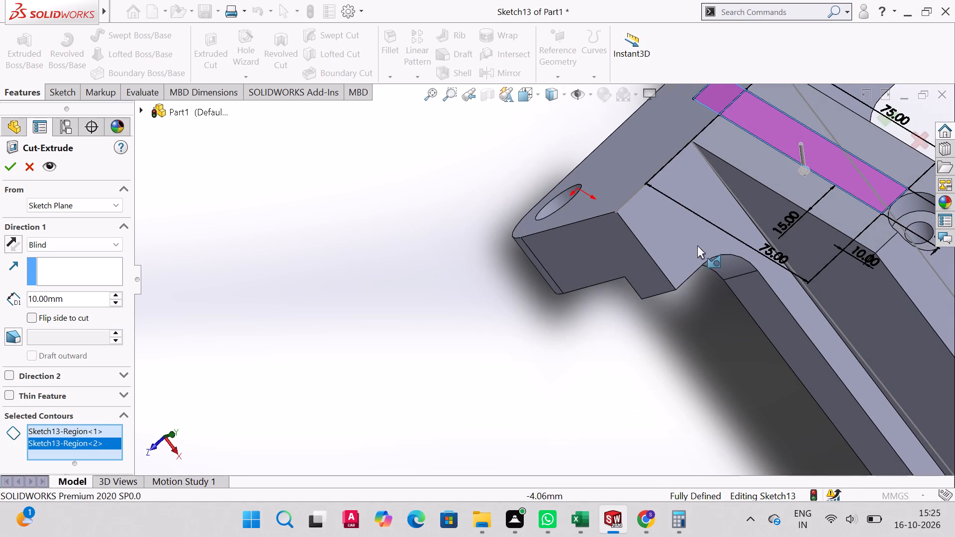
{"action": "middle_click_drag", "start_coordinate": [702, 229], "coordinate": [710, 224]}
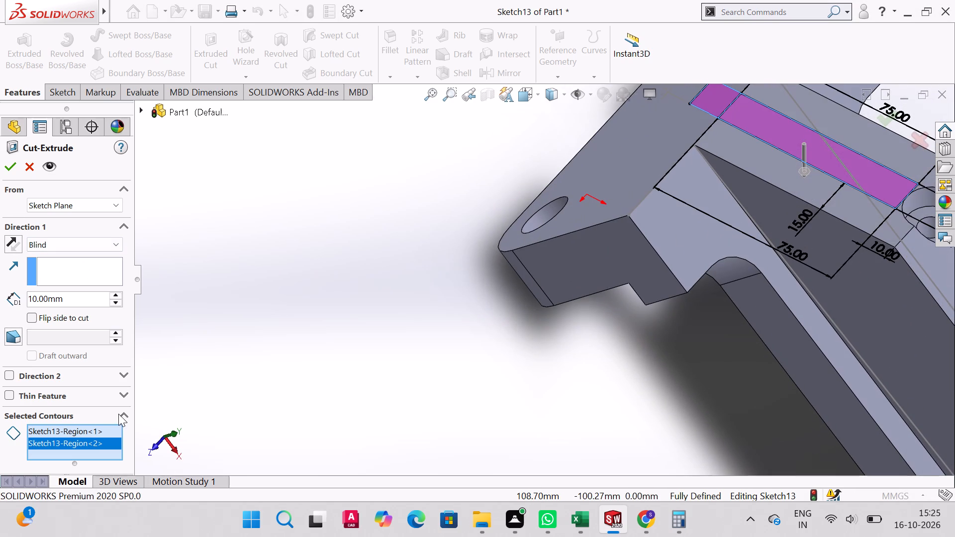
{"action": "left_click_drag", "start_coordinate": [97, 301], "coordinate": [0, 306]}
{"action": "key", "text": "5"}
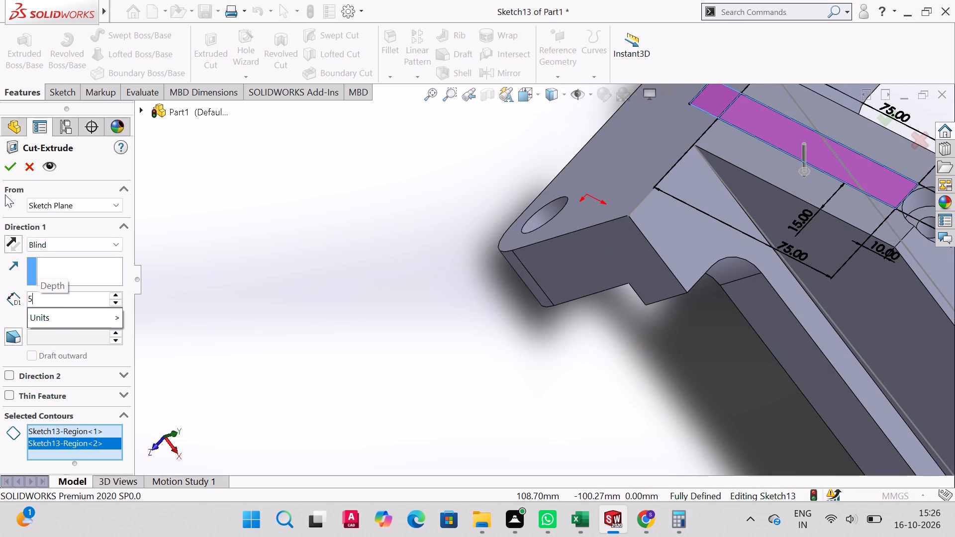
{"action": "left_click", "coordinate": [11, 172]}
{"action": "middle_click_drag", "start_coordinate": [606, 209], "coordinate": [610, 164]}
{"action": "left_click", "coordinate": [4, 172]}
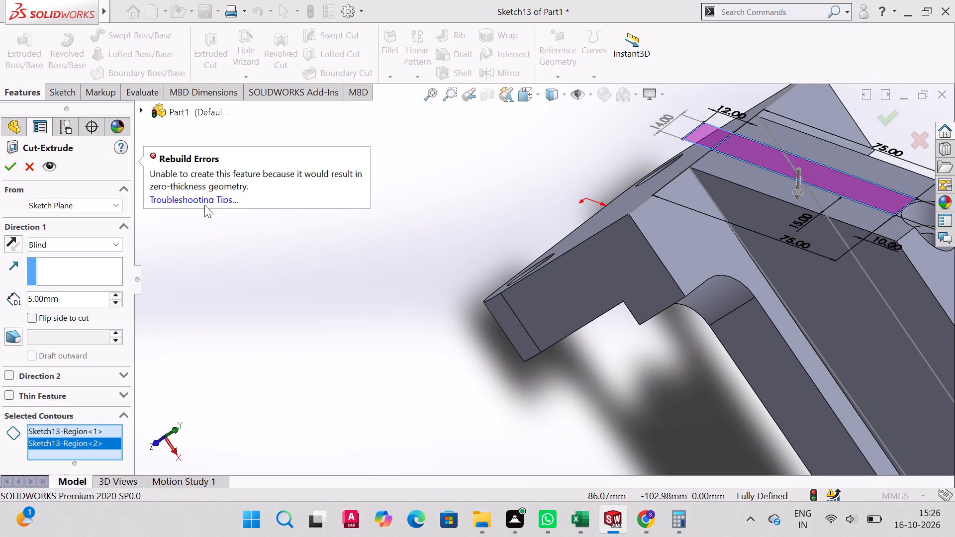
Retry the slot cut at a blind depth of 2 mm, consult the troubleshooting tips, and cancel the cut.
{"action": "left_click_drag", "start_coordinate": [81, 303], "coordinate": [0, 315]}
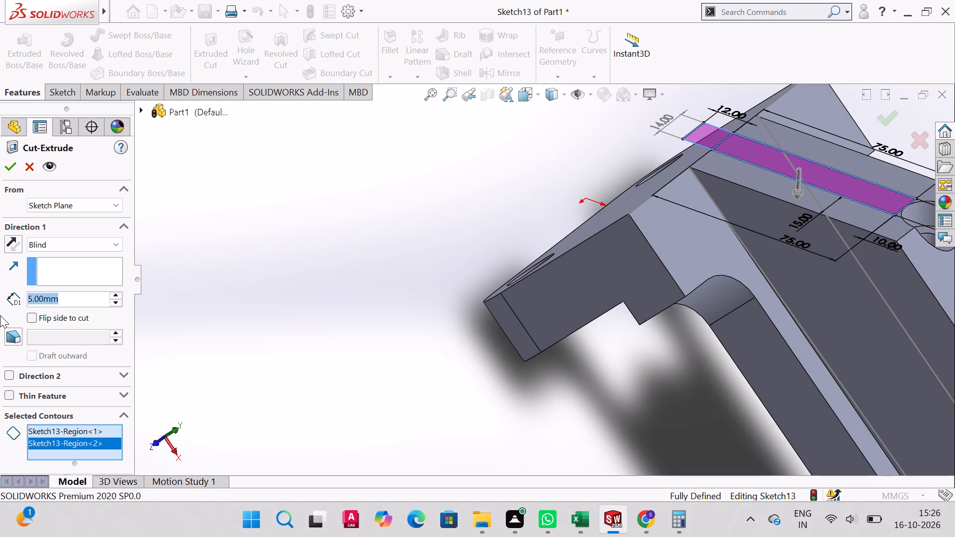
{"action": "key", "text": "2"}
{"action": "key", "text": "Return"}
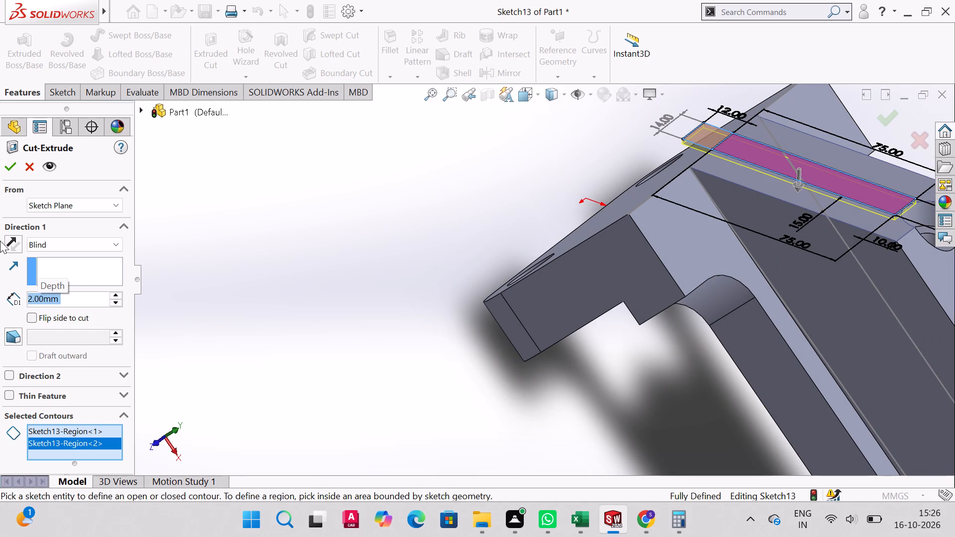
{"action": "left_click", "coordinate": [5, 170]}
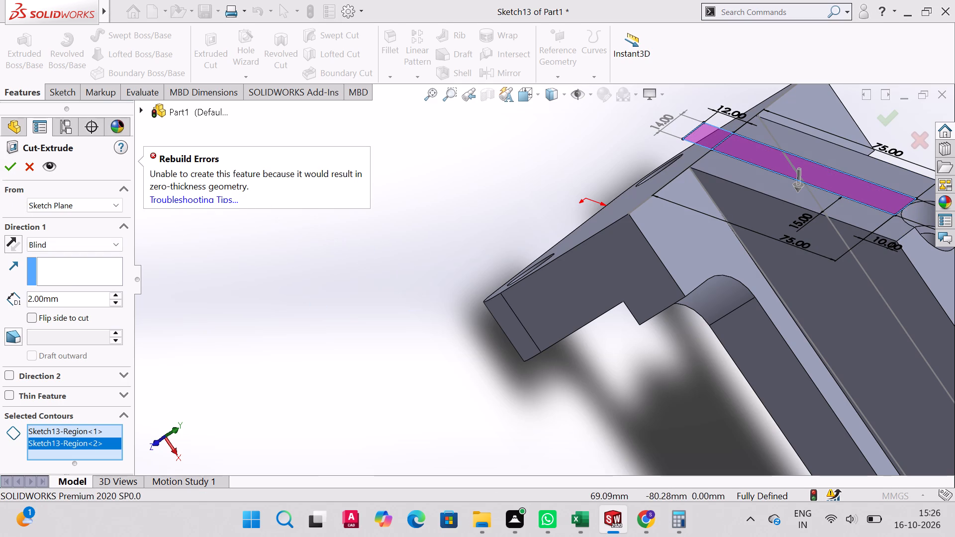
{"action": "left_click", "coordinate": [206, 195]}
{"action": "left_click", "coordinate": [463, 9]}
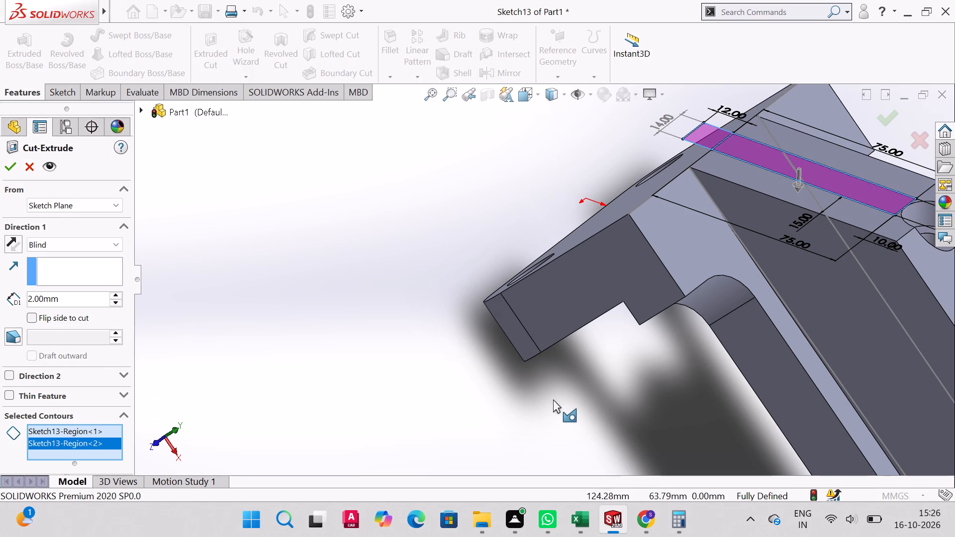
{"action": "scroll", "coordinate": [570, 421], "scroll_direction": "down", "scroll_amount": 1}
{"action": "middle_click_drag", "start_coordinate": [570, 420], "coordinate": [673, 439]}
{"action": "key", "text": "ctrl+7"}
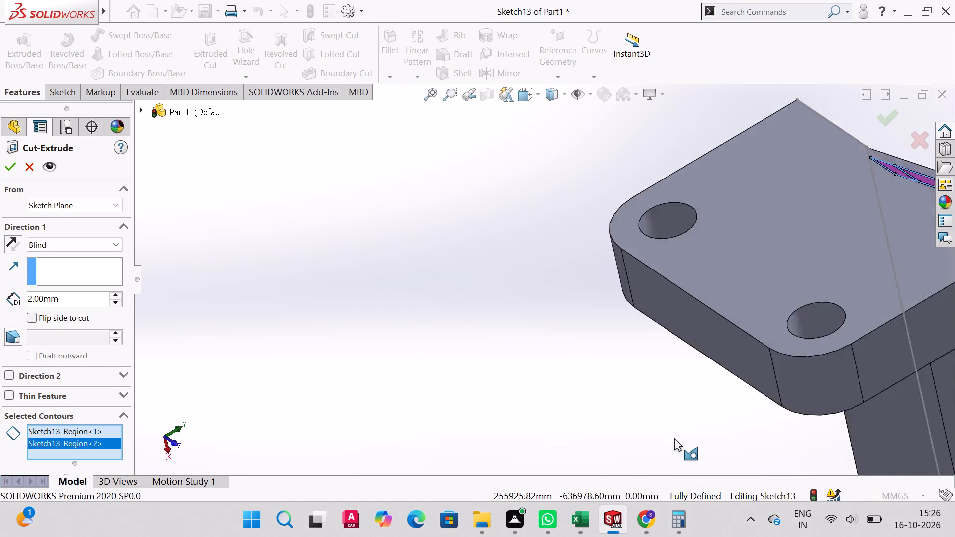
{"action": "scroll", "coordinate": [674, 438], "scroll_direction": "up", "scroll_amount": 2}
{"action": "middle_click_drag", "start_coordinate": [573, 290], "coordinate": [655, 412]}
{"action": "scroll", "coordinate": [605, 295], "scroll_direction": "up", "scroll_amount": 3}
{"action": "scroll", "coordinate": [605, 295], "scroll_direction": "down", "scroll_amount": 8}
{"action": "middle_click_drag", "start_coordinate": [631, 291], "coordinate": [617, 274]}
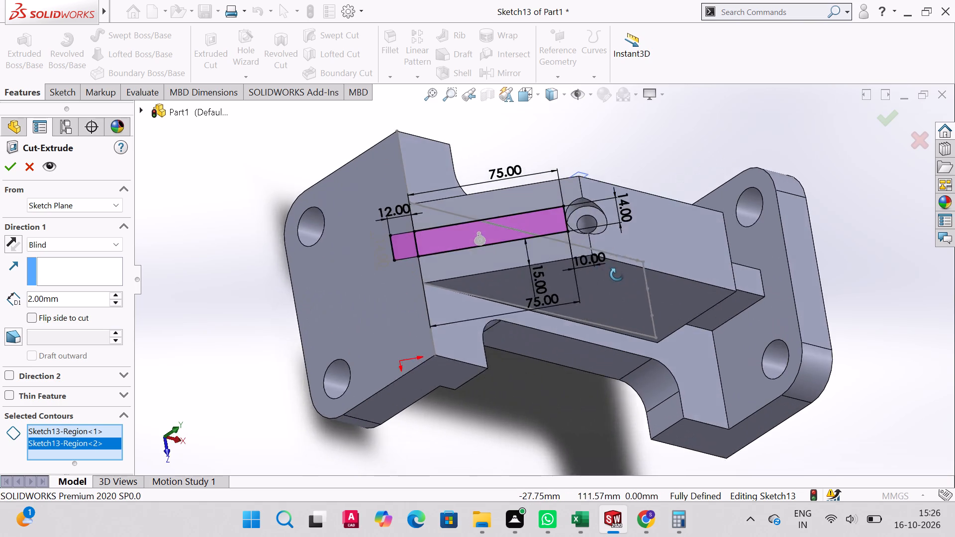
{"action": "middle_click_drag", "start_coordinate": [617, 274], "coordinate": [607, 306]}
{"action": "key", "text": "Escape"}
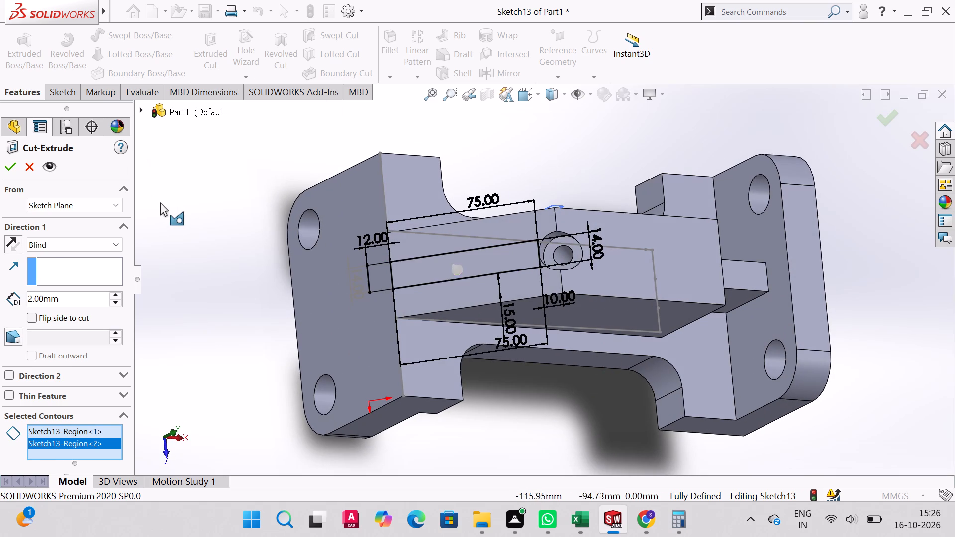
Sketch a circle of about 36 mm radius centred on the round recess, using Sketch12 as the centre reference.
{"action": "left_click", "coordinate": [62, 86]}
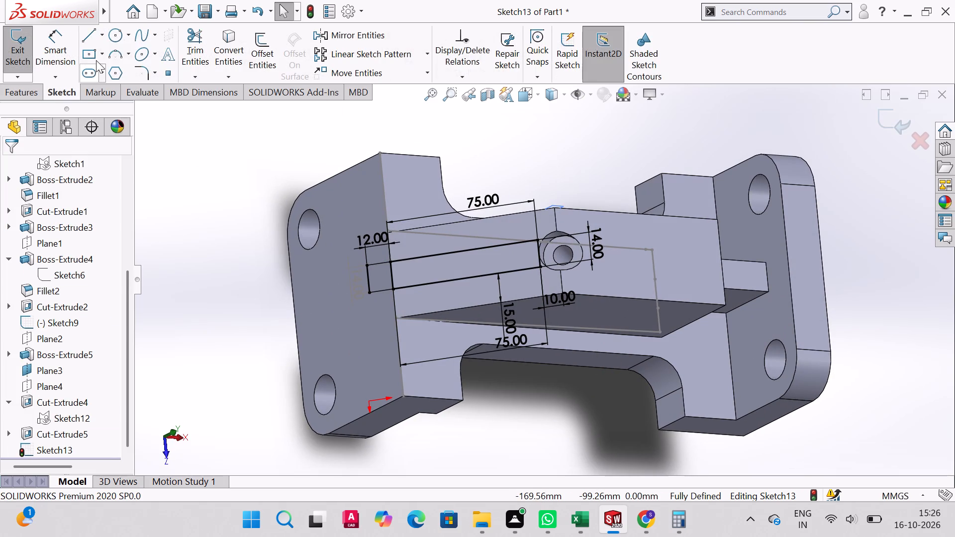
{"action": "left_click", "coordinate": [112, 39]}
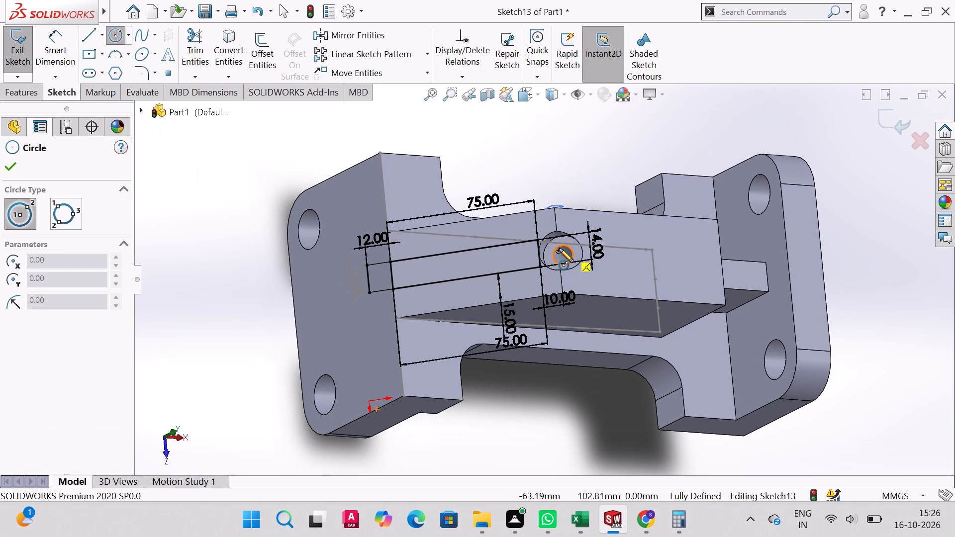
{"action": "left_click", "coordinate": [10, 161]}
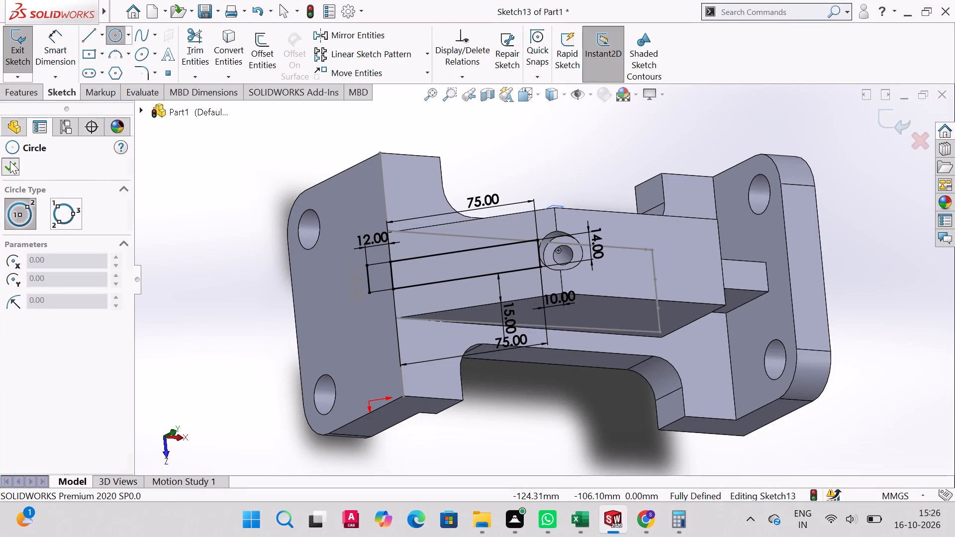
{"action": "scroll", "coordinate": [66, 320], "scroll_direction": "down", "scroll_amount": 5}
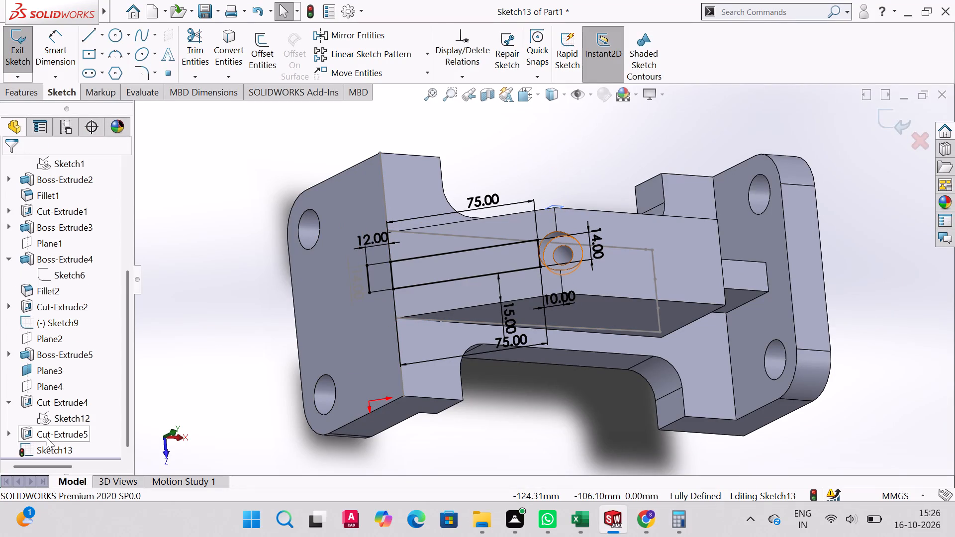
{"action": "left_click", "coordinate": [7, 429]}
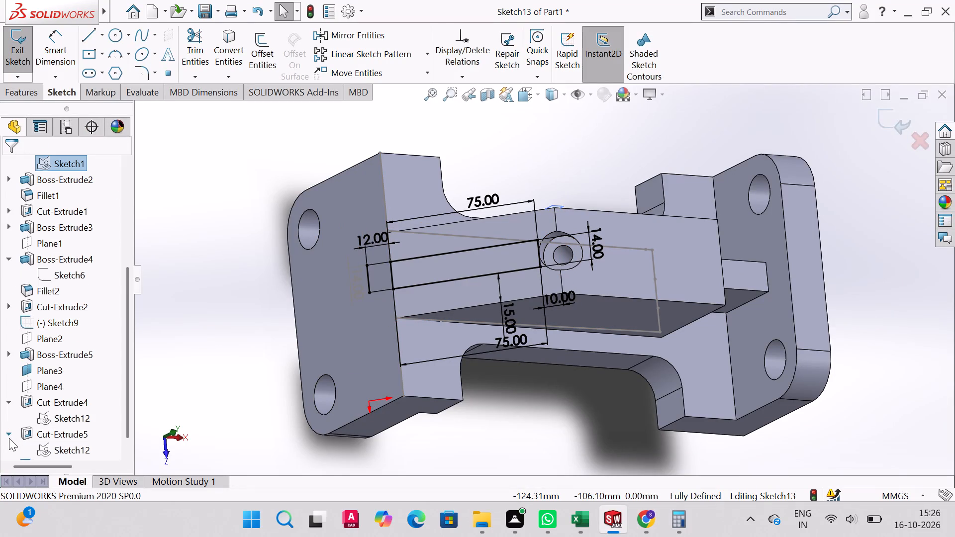
{"action": "double_click", "coordinate": [6, 435]}
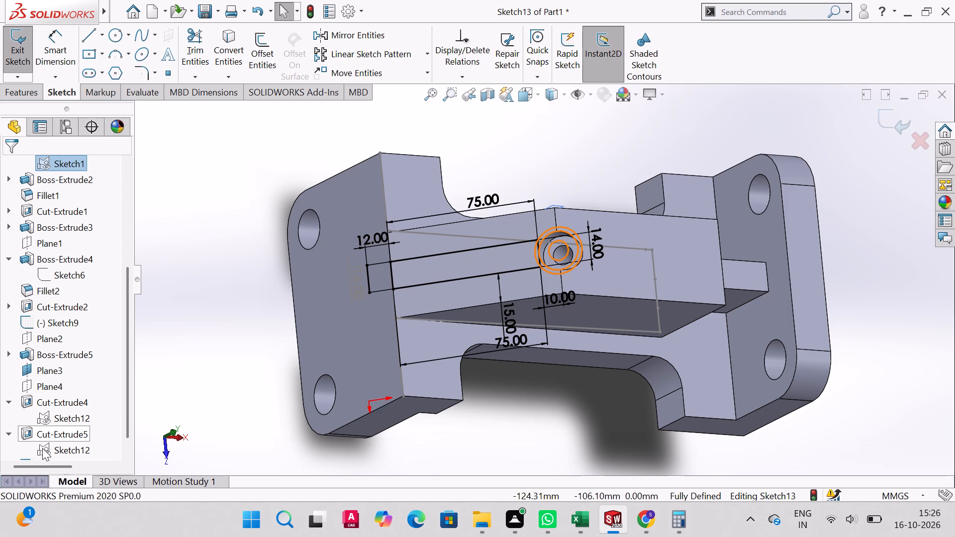
{"action": "left_click", "coordinate": [41, 448]}
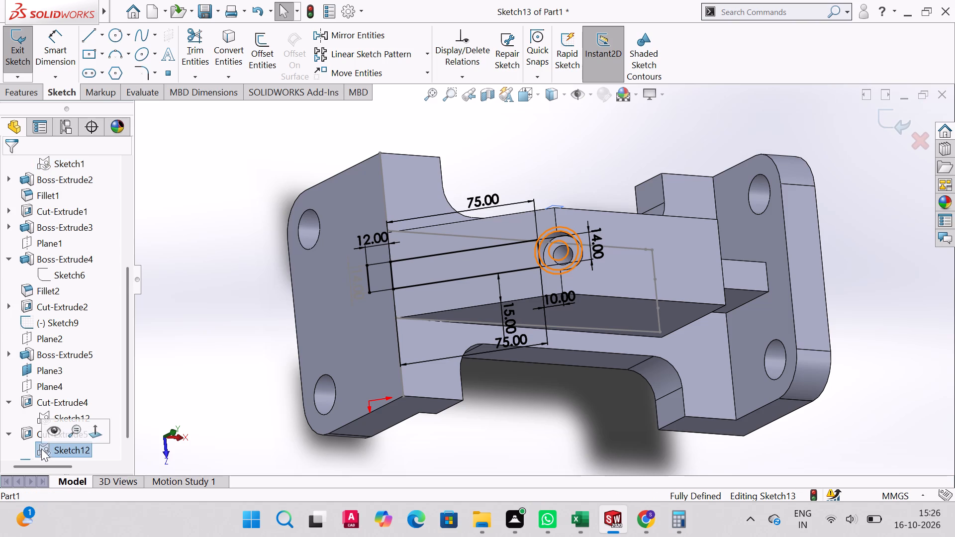
{"action": "left_click", "coordinate": [119, 41]}
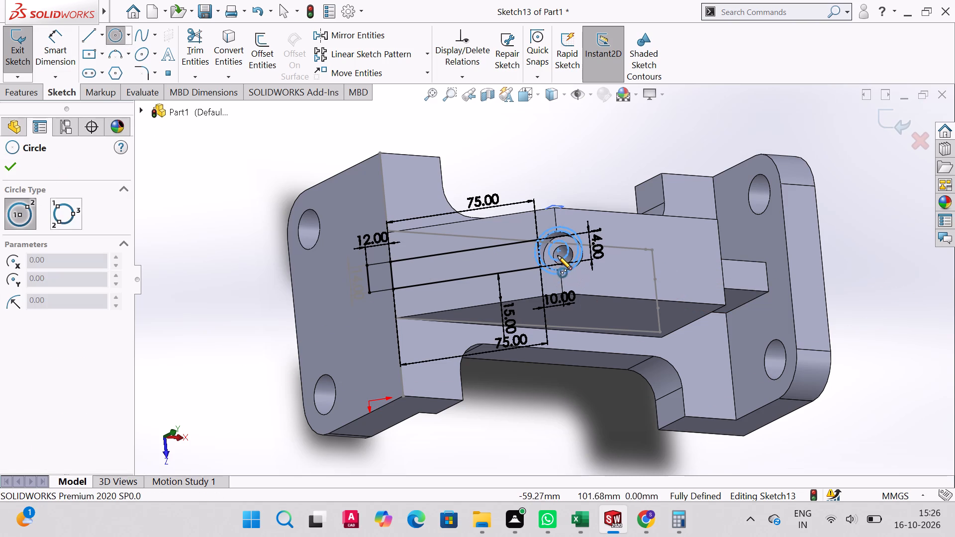
{"action": "left_click", "coordinate": [558, 252]}
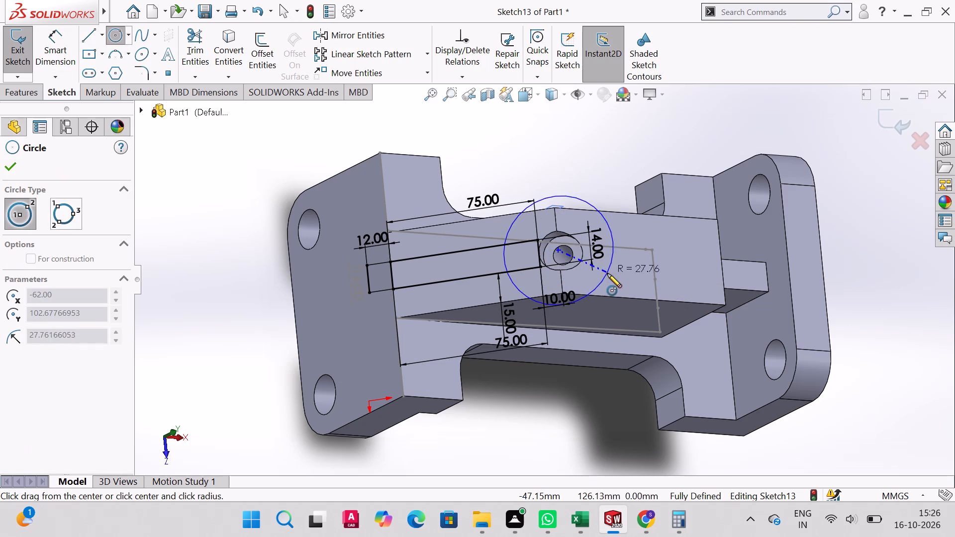
{"action": "left_click", "coordinate": [621, 281]}
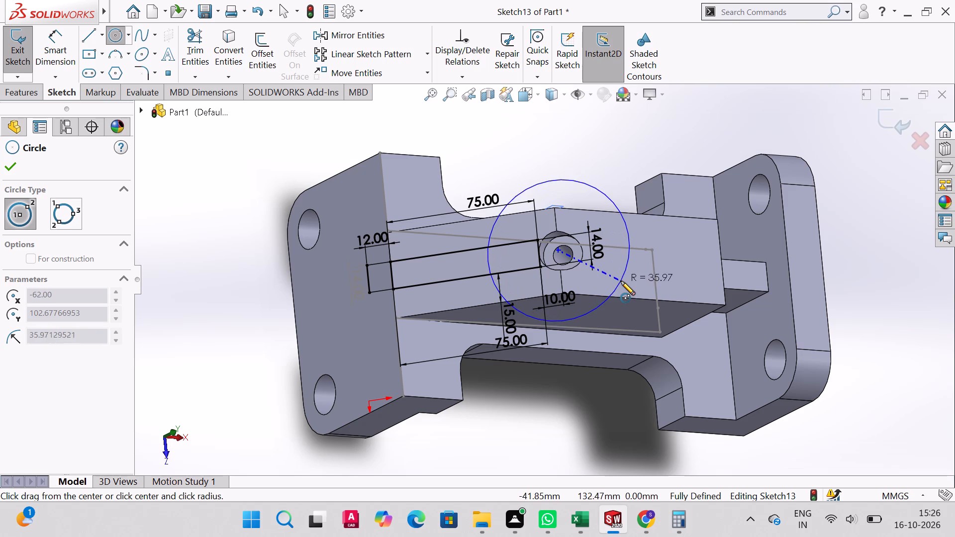
{"action": "right_click", "coordinate": [621, 281]}
{"action": "left_click", "coordinate": [676, 291]}
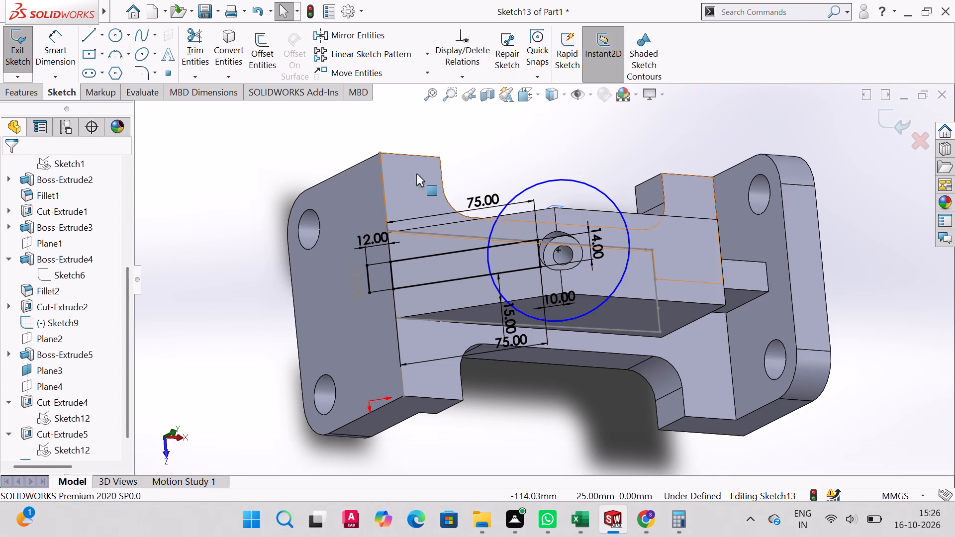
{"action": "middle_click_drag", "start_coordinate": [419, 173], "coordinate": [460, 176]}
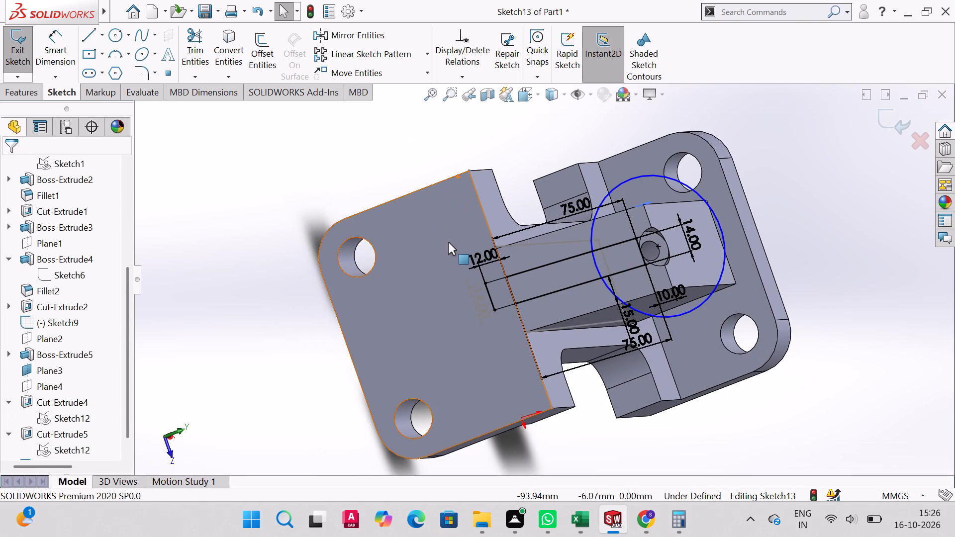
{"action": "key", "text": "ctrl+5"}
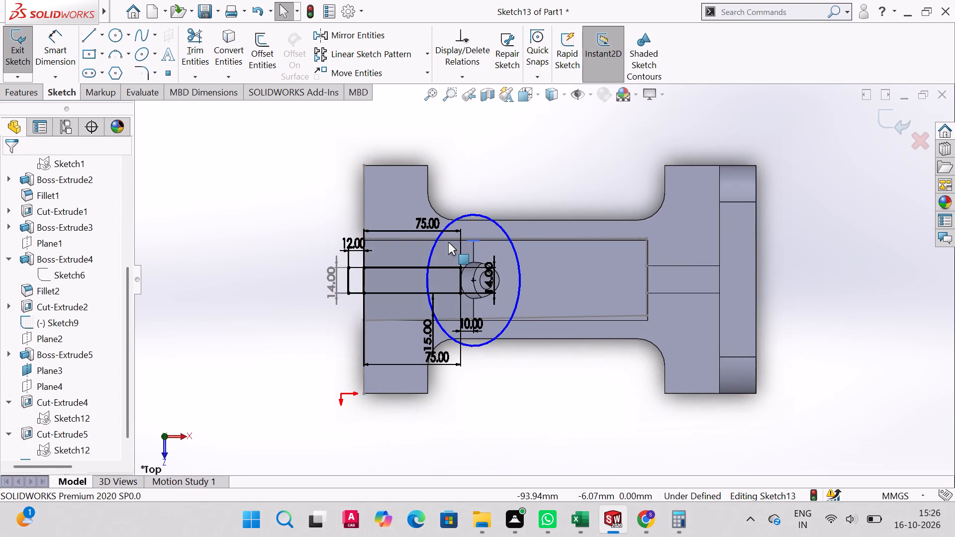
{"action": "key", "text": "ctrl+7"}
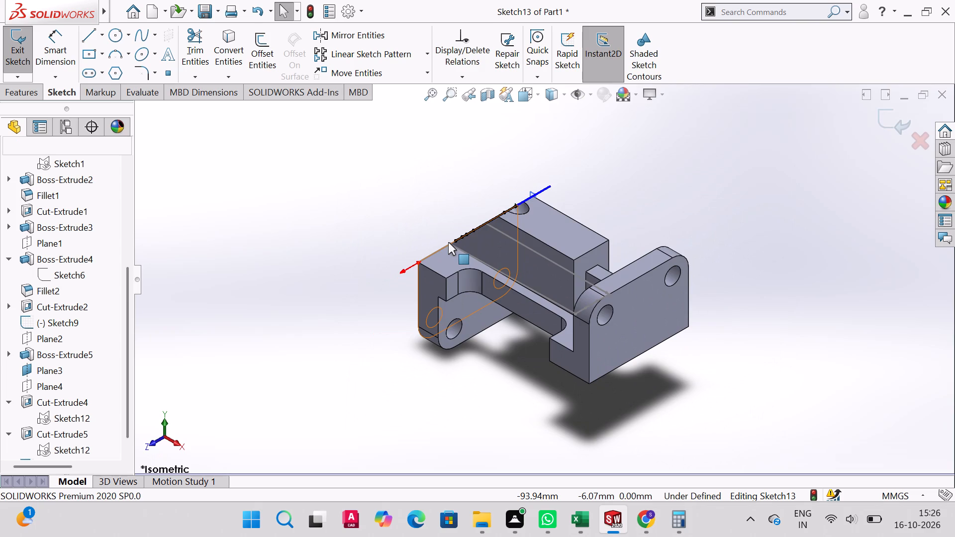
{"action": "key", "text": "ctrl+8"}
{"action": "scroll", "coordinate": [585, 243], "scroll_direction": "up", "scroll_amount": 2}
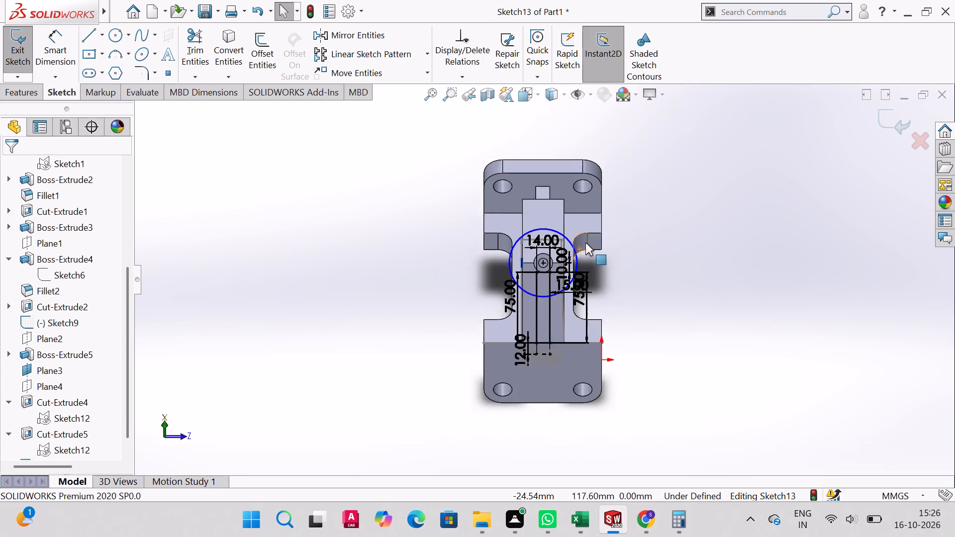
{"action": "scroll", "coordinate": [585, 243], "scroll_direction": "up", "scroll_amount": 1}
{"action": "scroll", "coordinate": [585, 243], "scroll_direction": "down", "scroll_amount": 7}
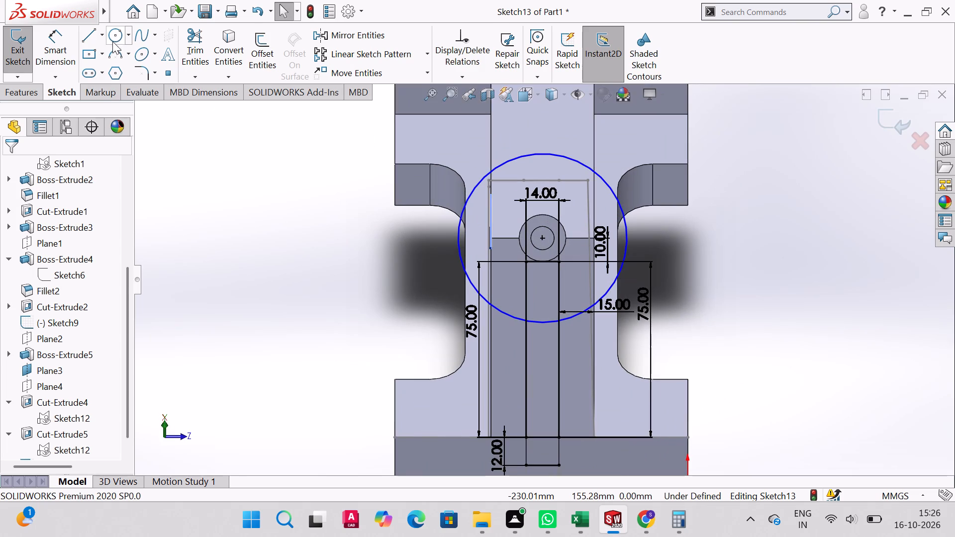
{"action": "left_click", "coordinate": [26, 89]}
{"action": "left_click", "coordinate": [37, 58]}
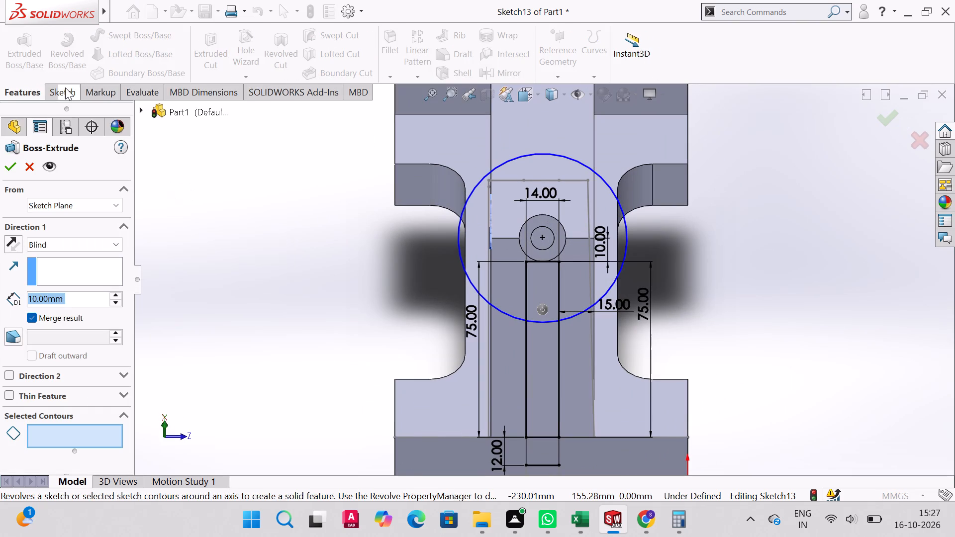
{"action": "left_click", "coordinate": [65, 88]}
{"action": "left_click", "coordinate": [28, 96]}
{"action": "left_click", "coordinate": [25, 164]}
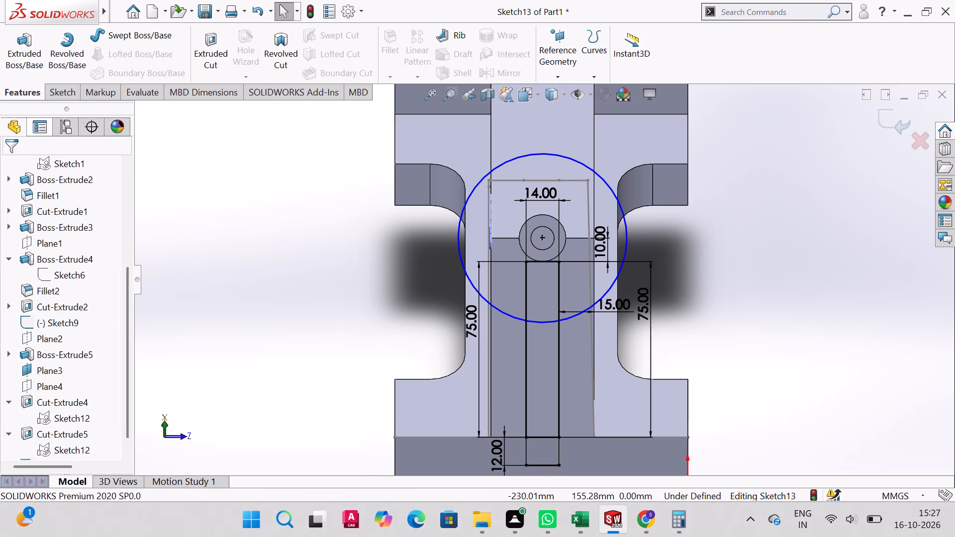
Dimension the diameter of the circle around the round recess at 70 mm.
{"action": "left_click", "coordinate": [55, 100]}
{"action": "left_click", "coordinate": [45, 36]}
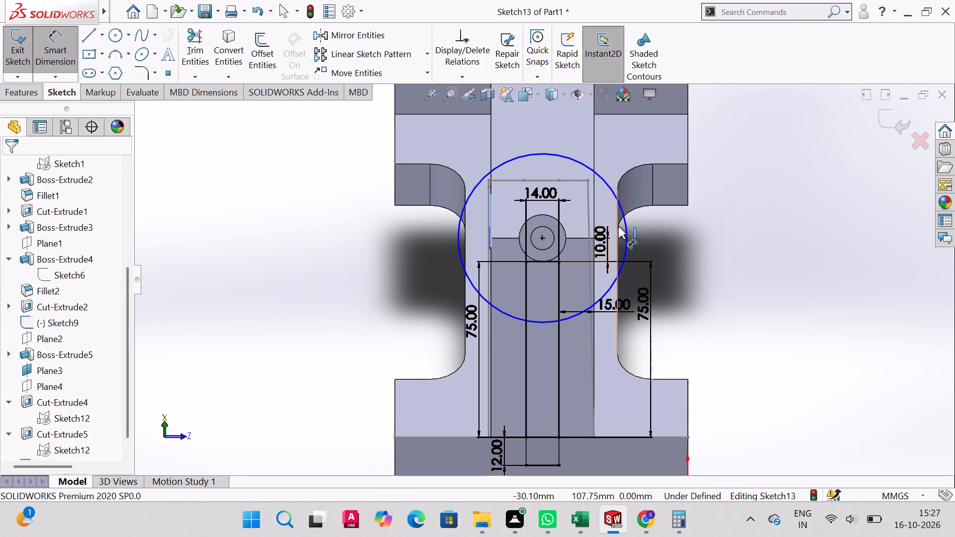
{"action": "left_click", "coordinate": [624, 225]}
{"action": "left_click", "coordinate": [743, 229]}
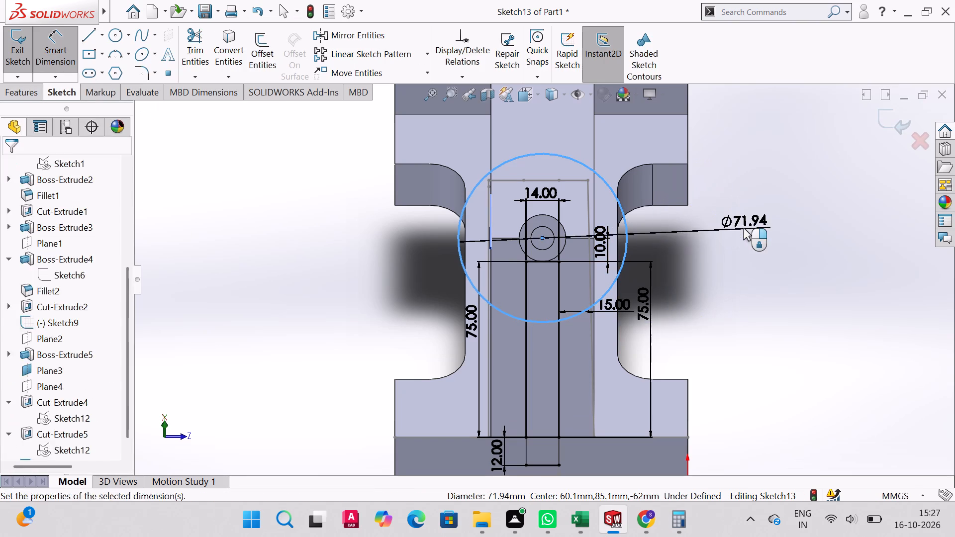
{"action": "type", "text": "70"}
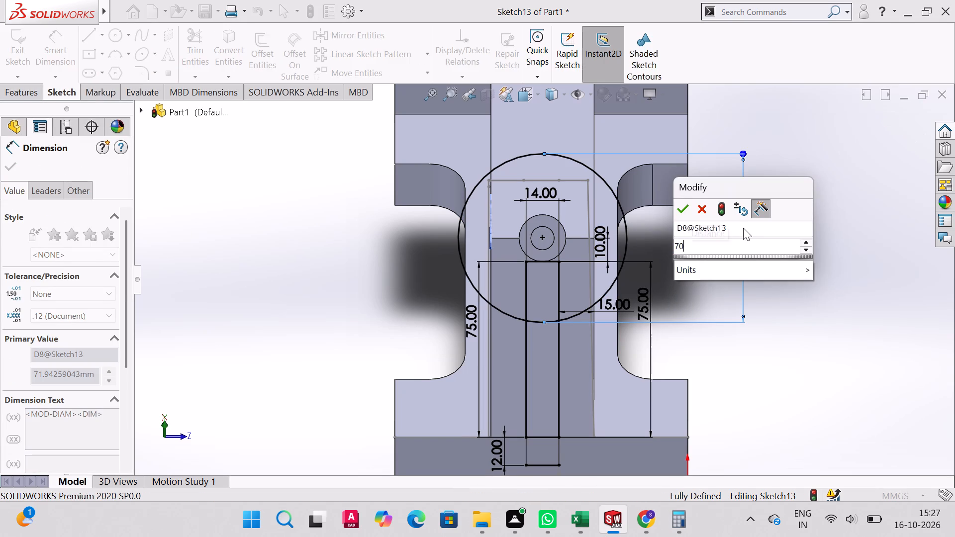
{"action": "key", "text": "Return"}
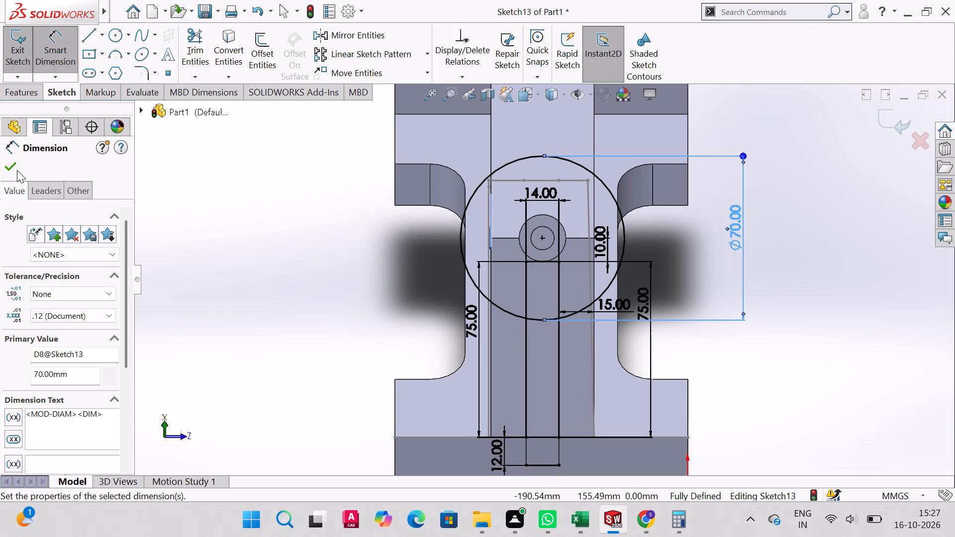
{"action": "left_click", "coordinate": [14, 167]}
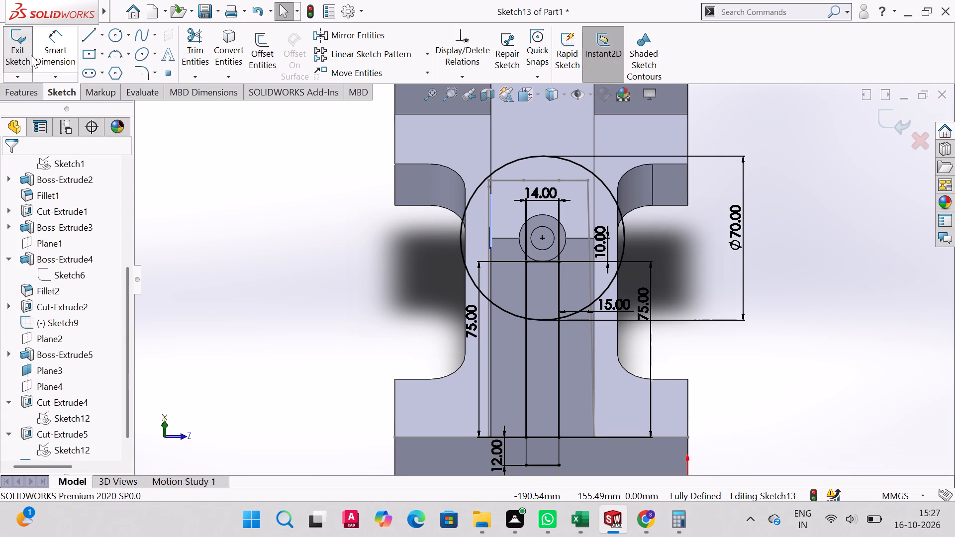
Extrude the 70 mm circle's region around the slot as a merged boss, 62 mm blind, reversed into the bracket.
{"action": "left_click", "coordinate": [24, 86]}
{"action": "left_click", "coordinate": [33, 51]}
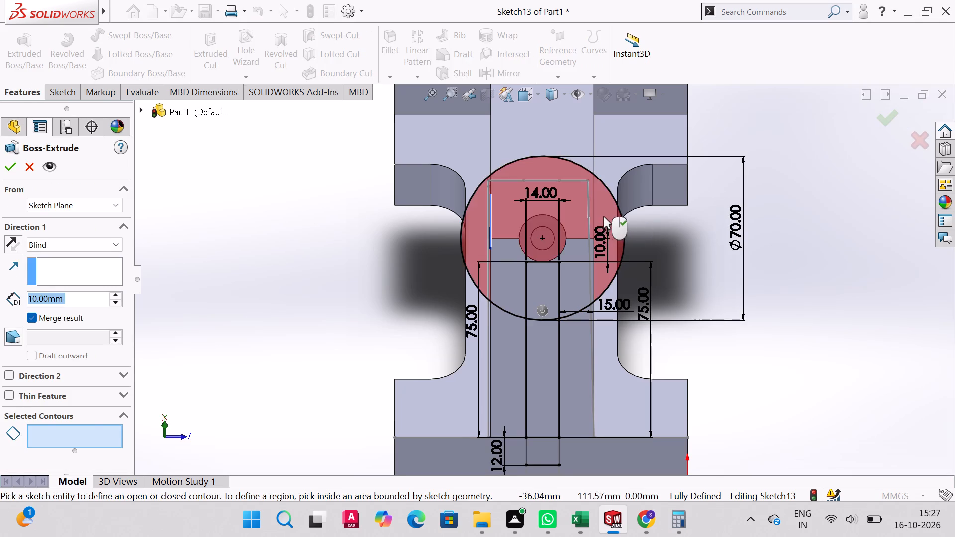
{"action": "left_click", "coordinate": [595, 211]}
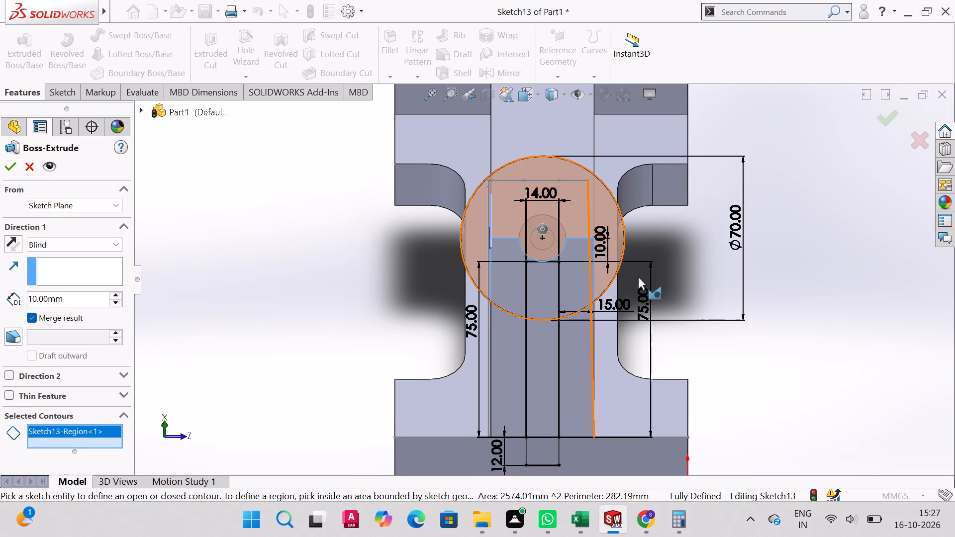
{"action": "middle_click_drag", "start_coordinate": [637, 252], "coordinate": [579, 289]}
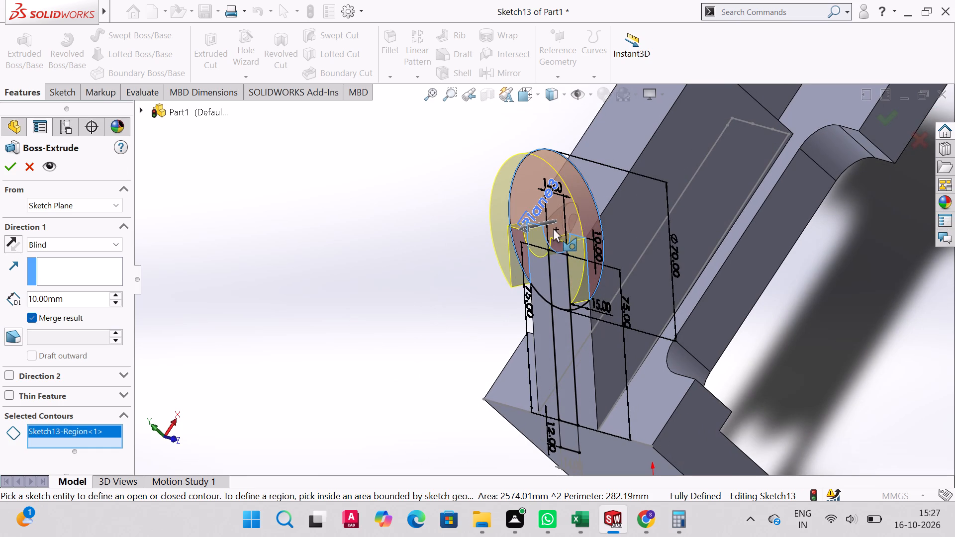
{"action": "left_click_drag", "start_coordinate": [527, 223], "coordinate": [674, 212]}
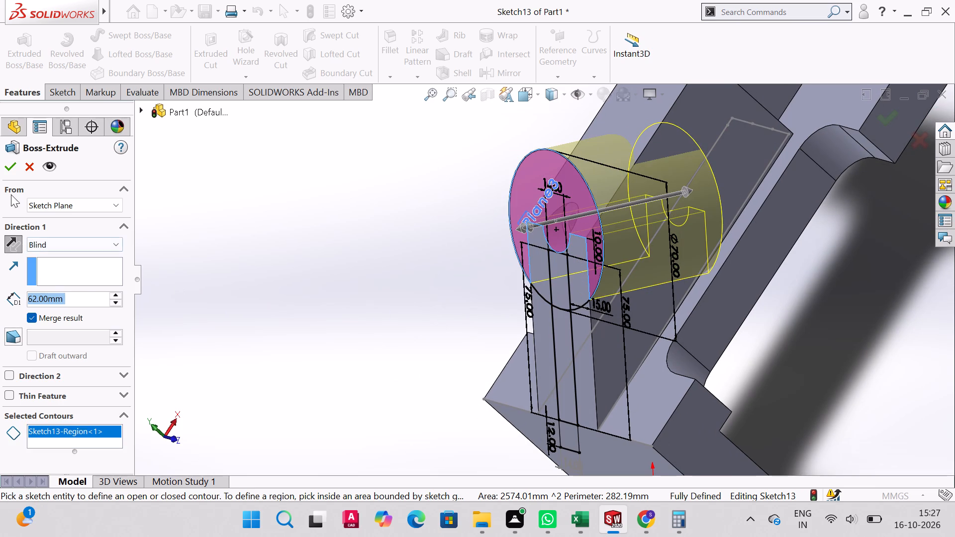
{"action": "left_click", "coordinate": [12, 165]}
Edit the round boss extrusion and extend its blind depth to 100 mm.
{"action": "middle_click_drag", "start_coordinate": [648, 299], "coordinate": [719, 142]}
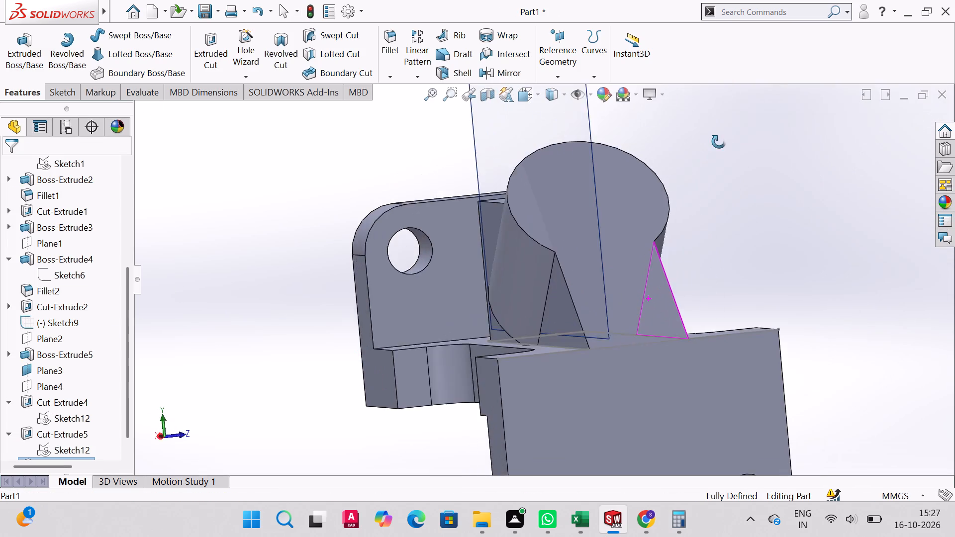
{"action": "middle_click_drag", "start_coordinate": [719, 142], "coordinate": [794, 230]}
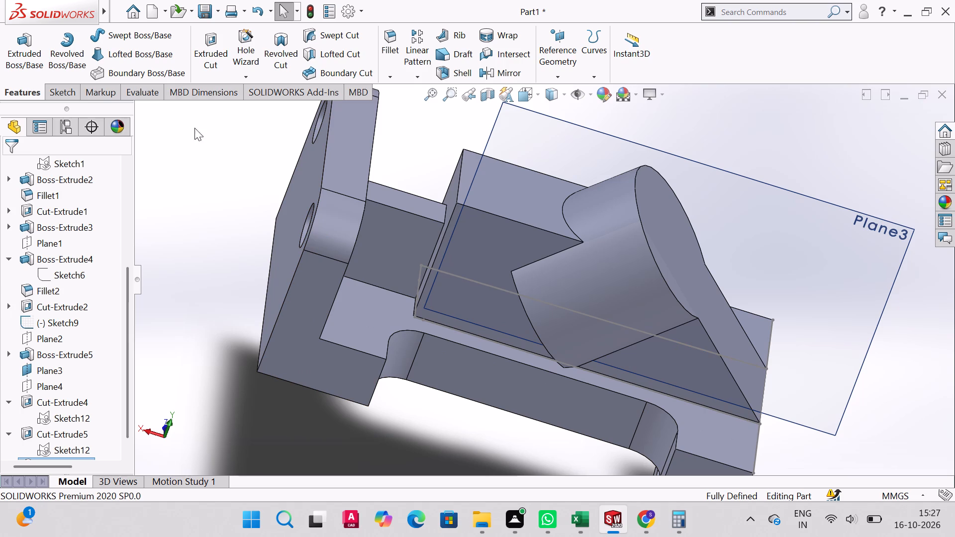
{"action": "scroll", "coordinate": [40, 405], "scroll_direction": "down", "scroll_amount": 10}
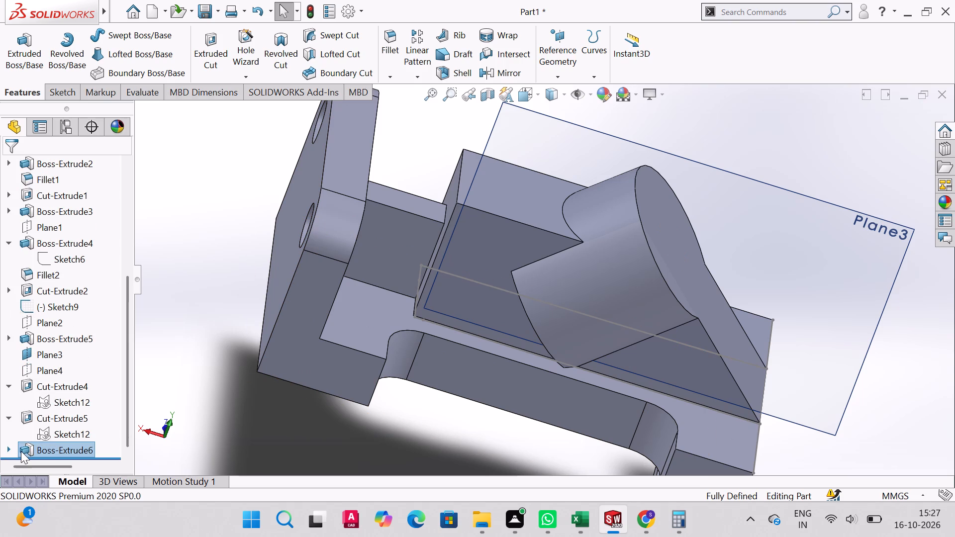
{"action": "left_click", "coordinate": [21, 451]}
{"action": "left_click", "coordinate": [29, 412]}
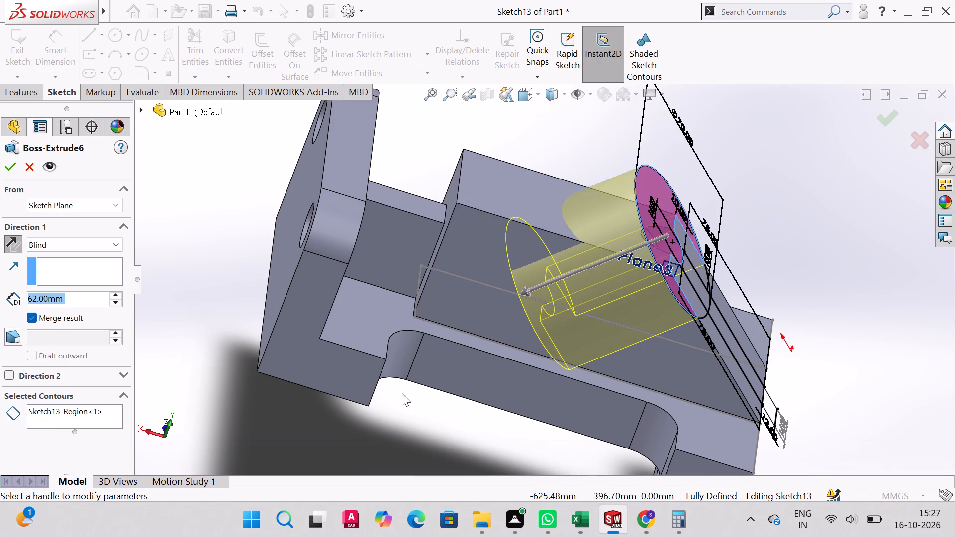
{"action": "left_click_drag", "start_coordinate": [522, 291], "coordinate": [441, 304]}
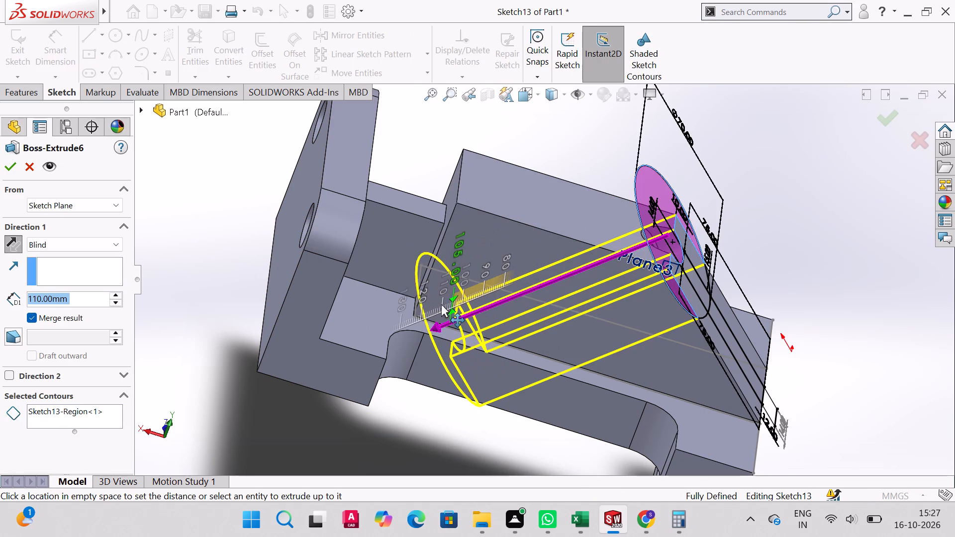
{"action": "left_click_drag", "start_coordinate": [441, 304], "coordinate": [453, 298]}
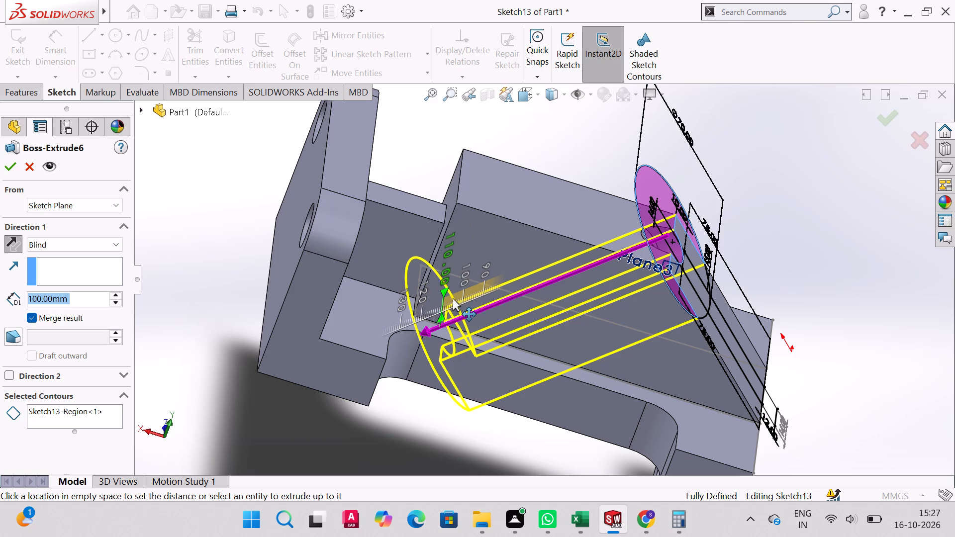
{"action": "left_click_drag", "start_coordinate": [453, 298], "coordinate": [459, 297]}
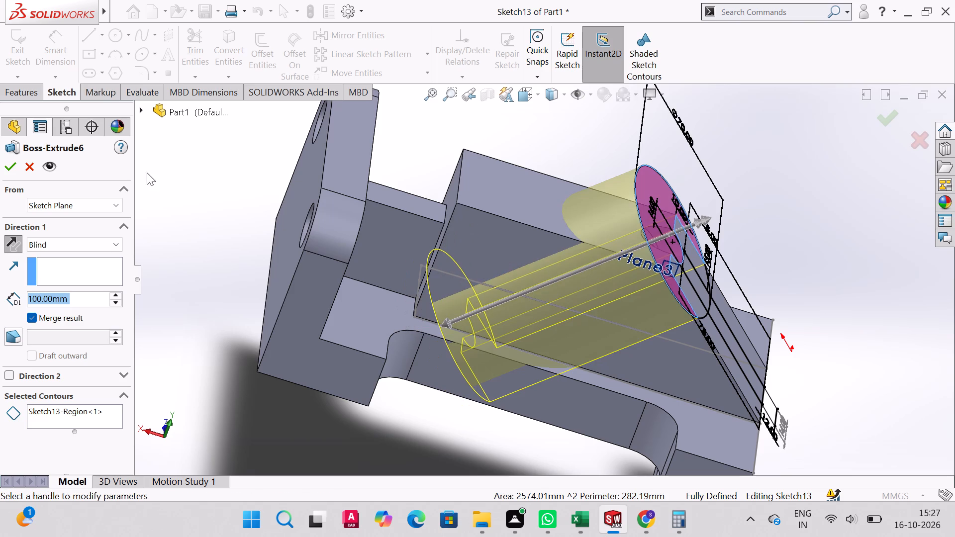
{"action": "left_click", "coordinate": [12, 164]}
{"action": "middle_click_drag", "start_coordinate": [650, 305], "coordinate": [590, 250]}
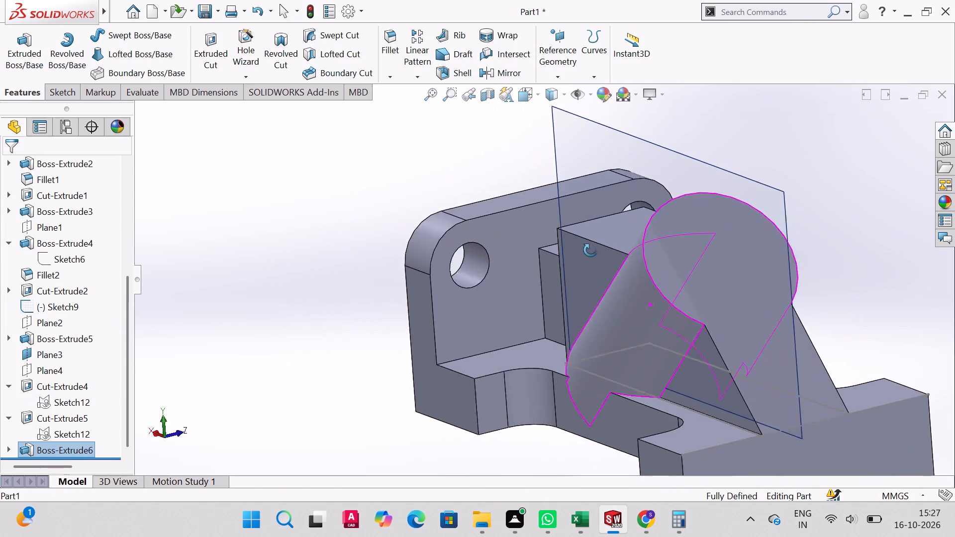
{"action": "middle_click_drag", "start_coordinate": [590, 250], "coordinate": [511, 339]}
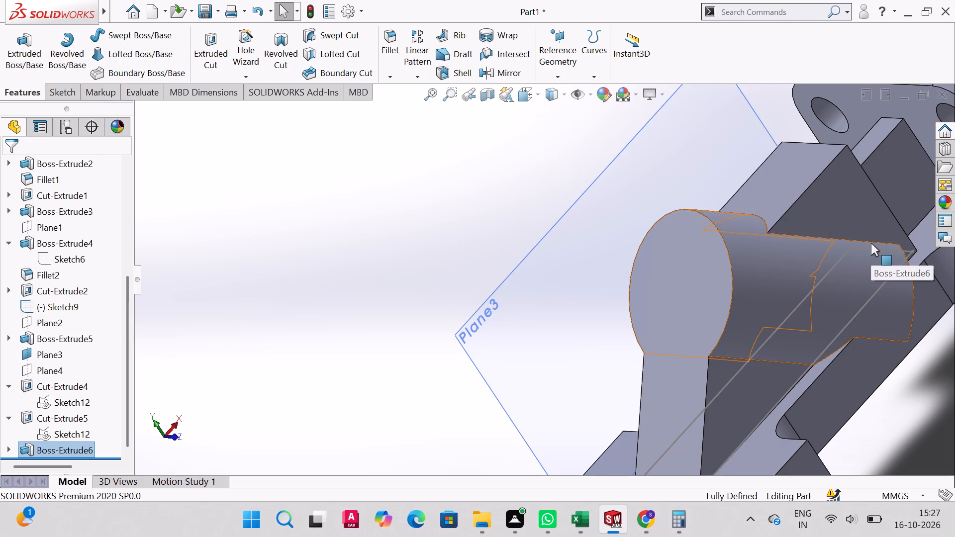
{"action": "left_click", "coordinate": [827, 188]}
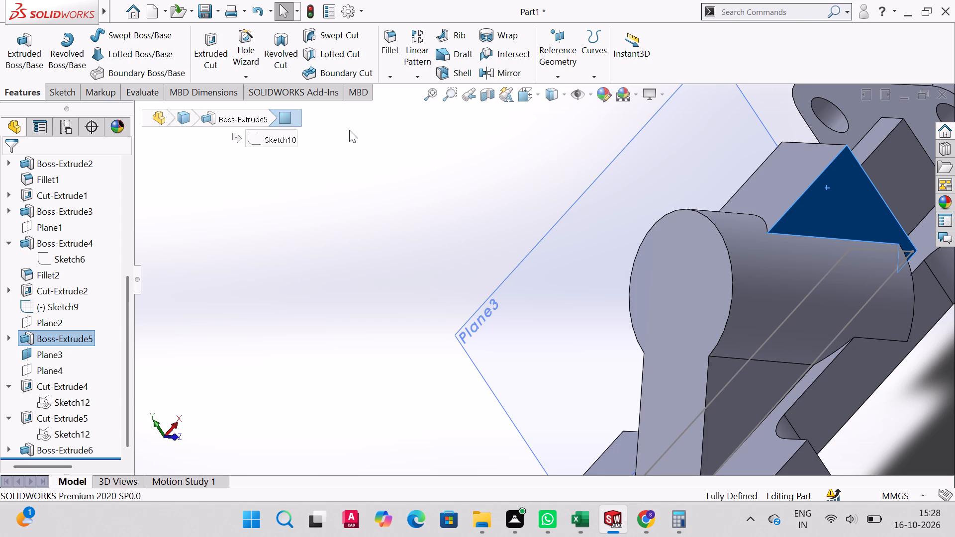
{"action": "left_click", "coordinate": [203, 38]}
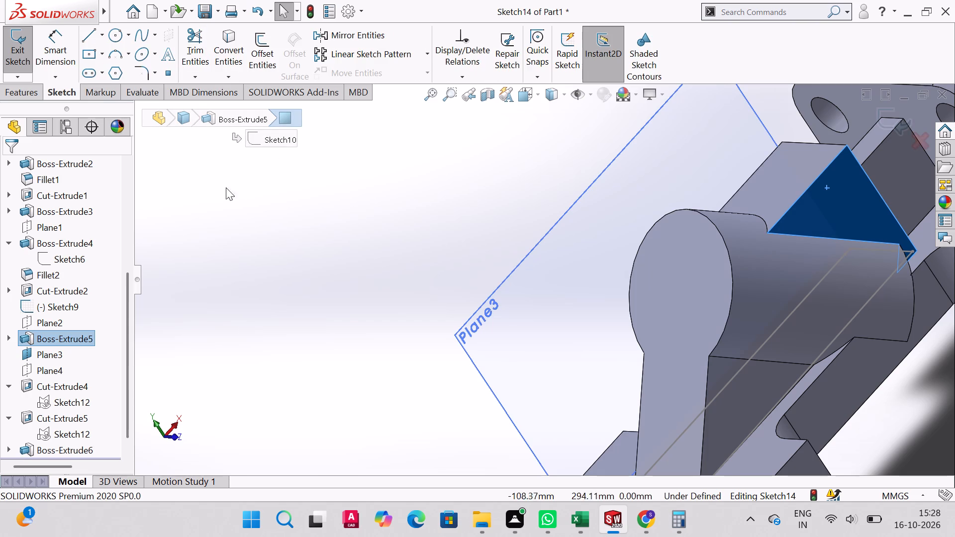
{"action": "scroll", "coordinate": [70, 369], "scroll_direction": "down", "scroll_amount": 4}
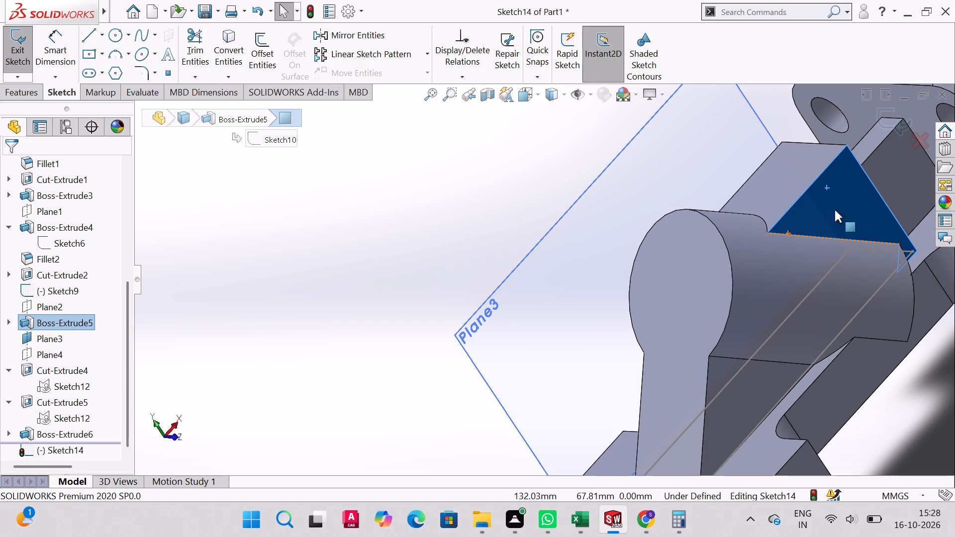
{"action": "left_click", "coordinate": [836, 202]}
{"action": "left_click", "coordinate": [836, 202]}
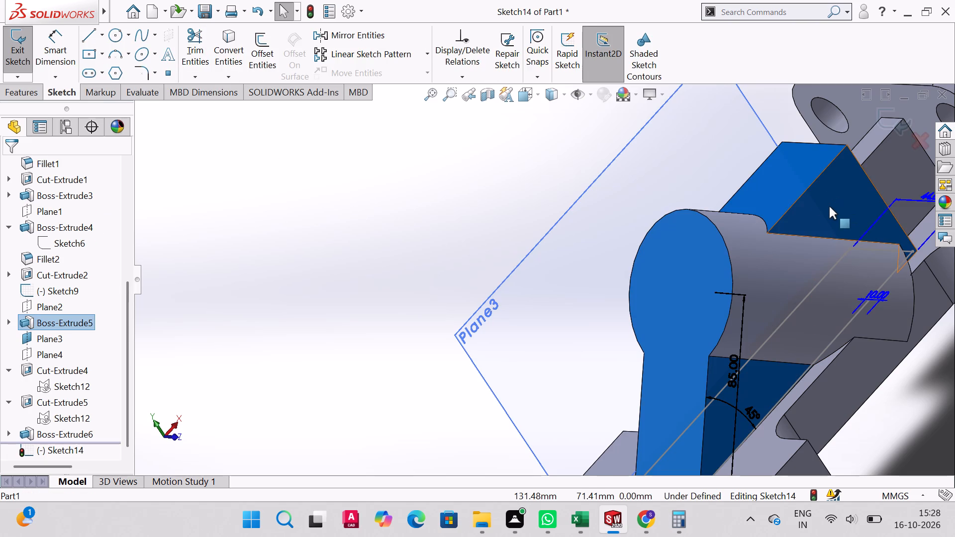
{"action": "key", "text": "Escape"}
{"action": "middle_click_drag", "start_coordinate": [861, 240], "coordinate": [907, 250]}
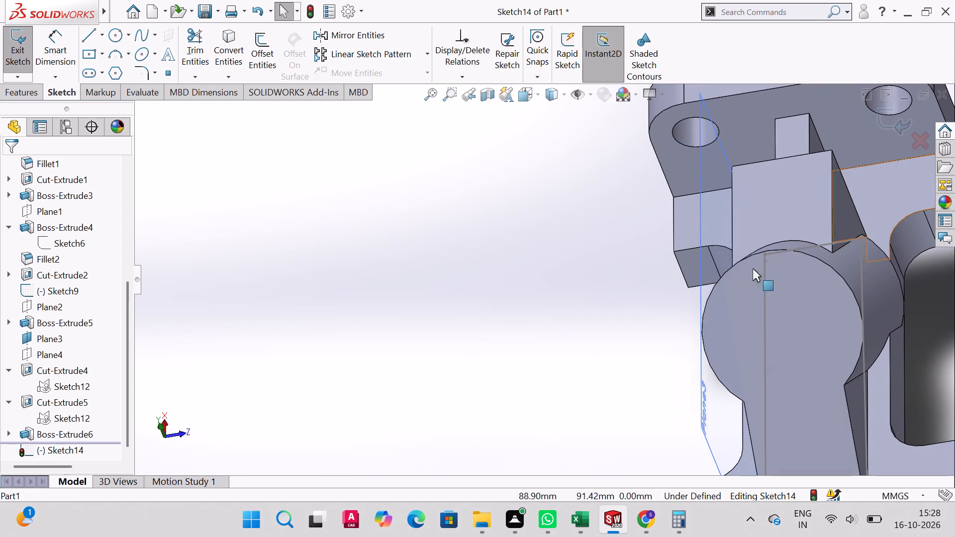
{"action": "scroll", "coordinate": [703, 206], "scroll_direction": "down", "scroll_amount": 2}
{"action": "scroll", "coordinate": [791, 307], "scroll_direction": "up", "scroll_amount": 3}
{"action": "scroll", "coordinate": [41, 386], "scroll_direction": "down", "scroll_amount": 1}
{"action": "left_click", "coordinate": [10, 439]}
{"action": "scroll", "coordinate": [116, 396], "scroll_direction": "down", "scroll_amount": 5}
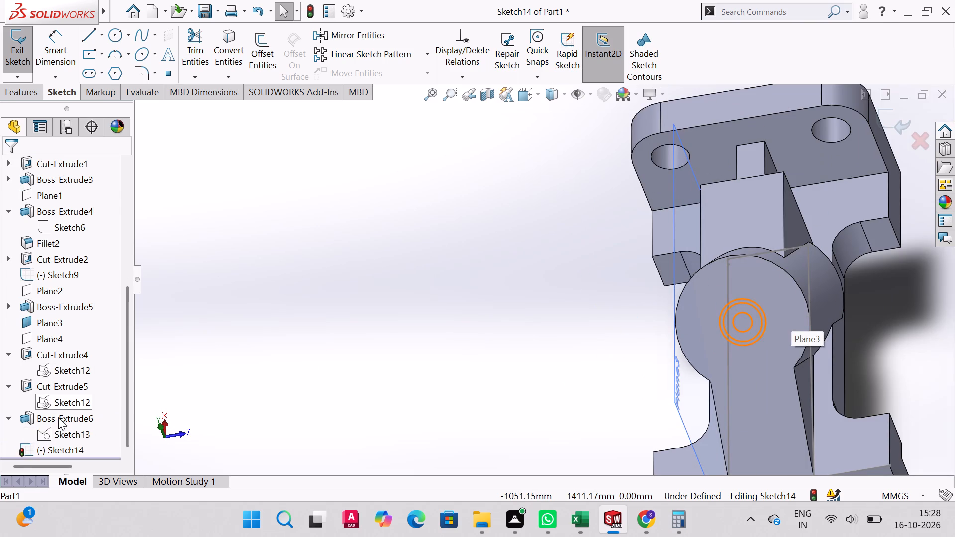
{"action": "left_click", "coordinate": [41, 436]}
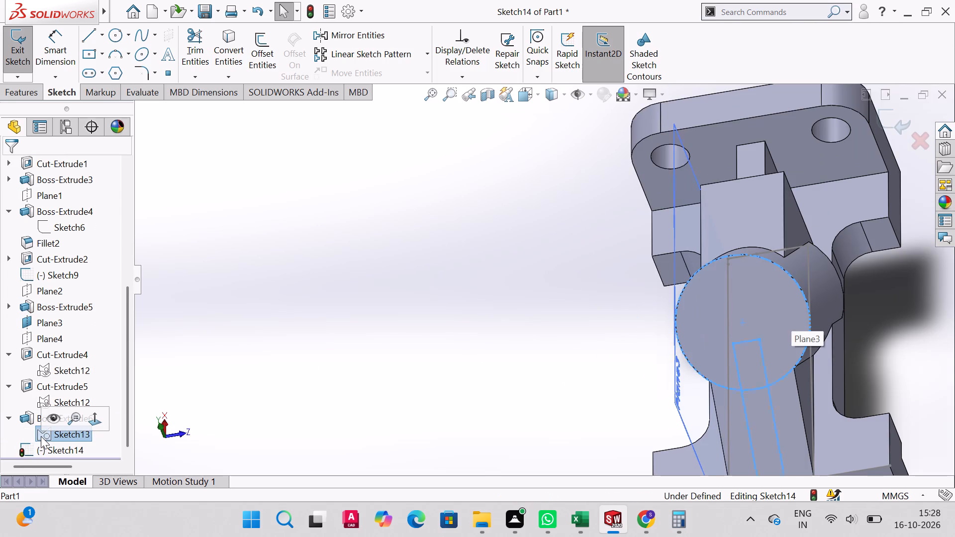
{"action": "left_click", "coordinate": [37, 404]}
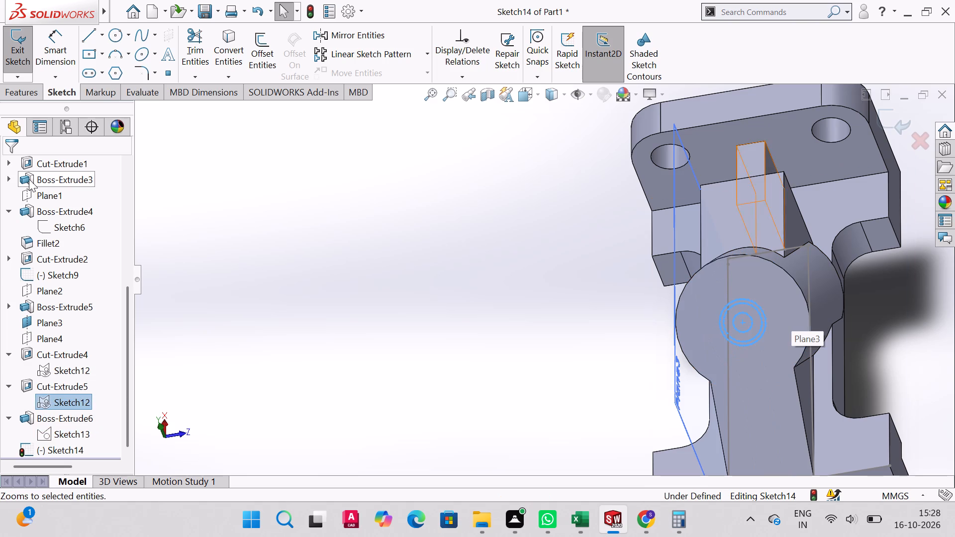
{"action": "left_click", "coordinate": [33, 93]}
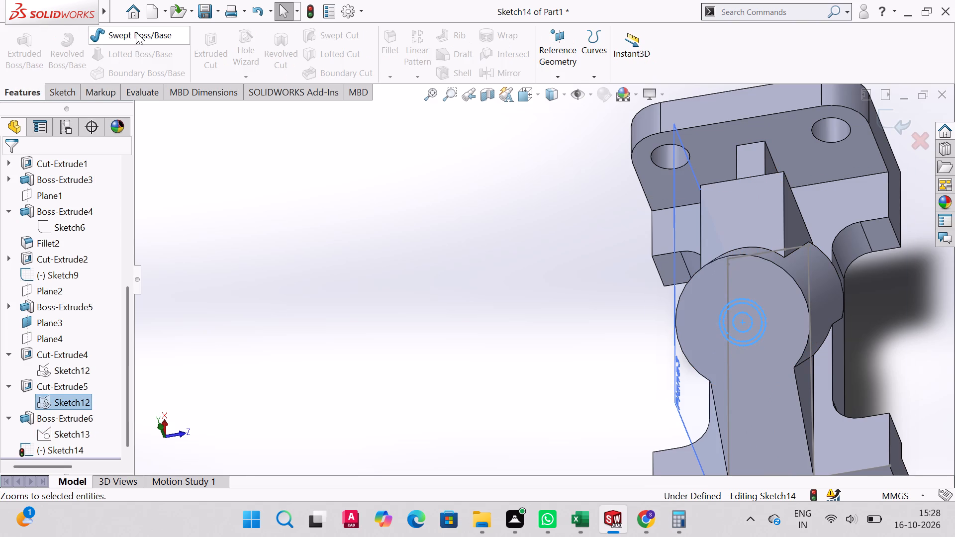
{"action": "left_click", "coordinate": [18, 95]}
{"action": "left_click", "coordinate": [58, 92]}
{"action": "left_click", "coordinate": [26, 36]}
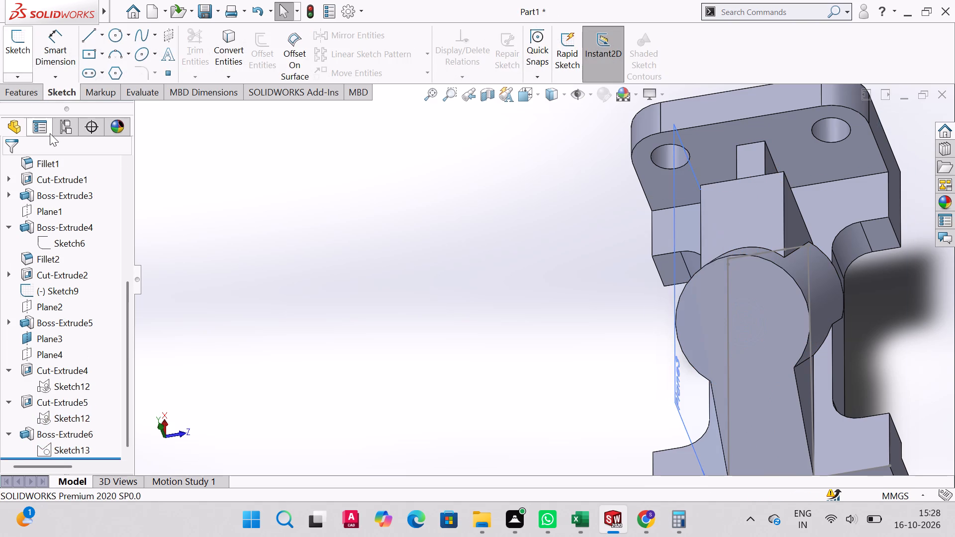
Cut the innermost circle region of the shared Sketch12 into the round boss as a 40 mm blind hole.
{"action": "left_click", "coordinate": [43, 418]}
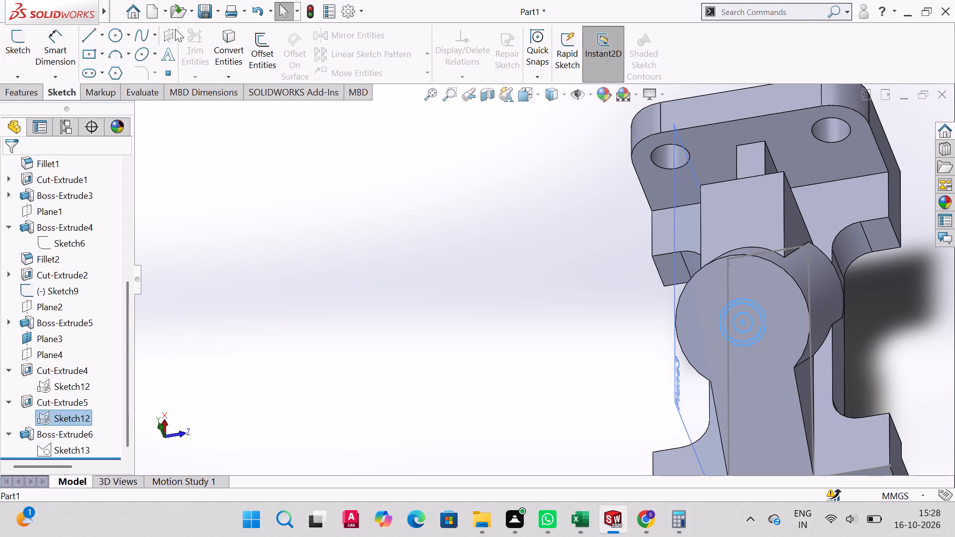
{"action": "left_click", "coordinate": [15, 94]}
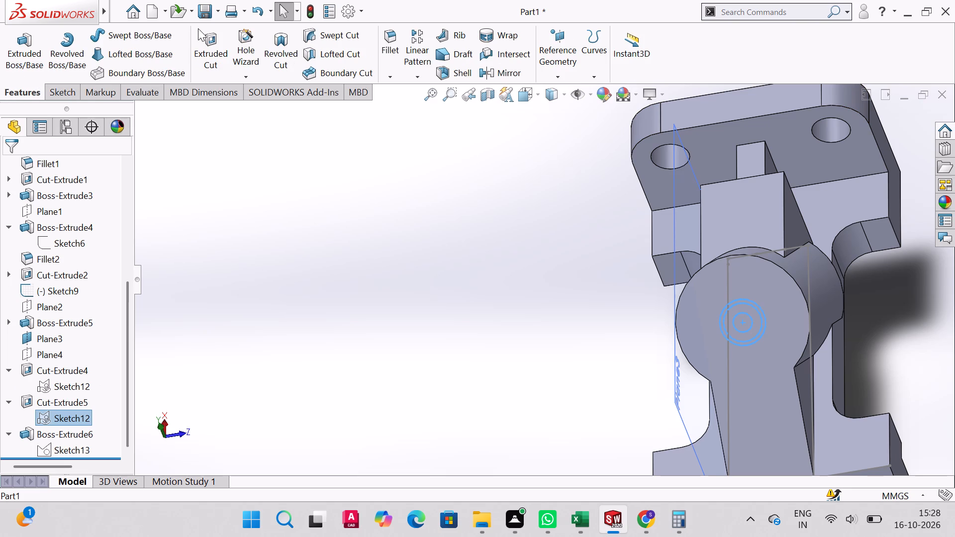
{"action": "left_click", "coordinate": [209, 36]}
{"action": "scroll", "coordinate": [753, 326], "scroll_direction": "up", "scroll_amount": 2}
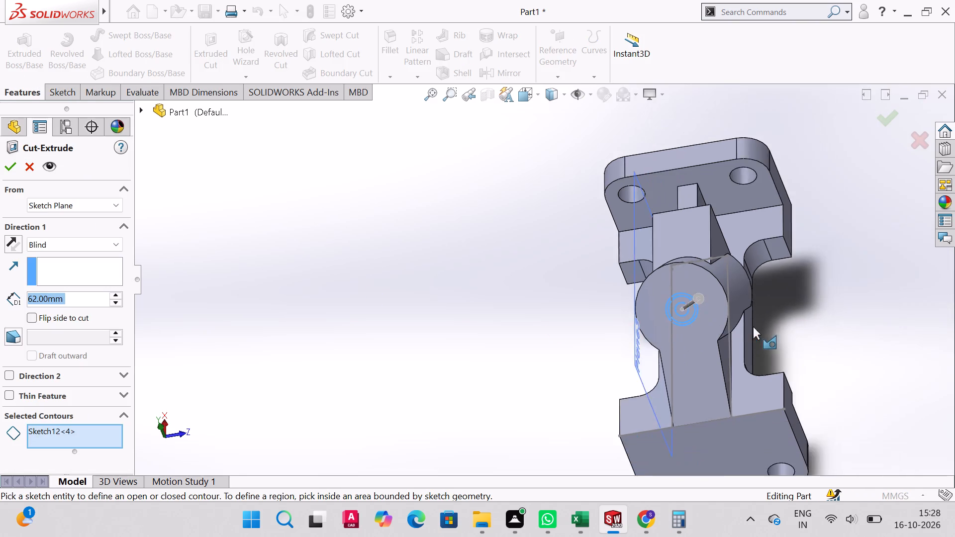
{"action": "scroll", "coordinate": [754, 324], "scroll_direction": "down", "scroll_amount": 7}
{"action": "scroll", "coordinate": [857, 333], "scroll_direction": "up", "scroll_amount": 4}
{"action": "key", "text": "ctrl+7"}
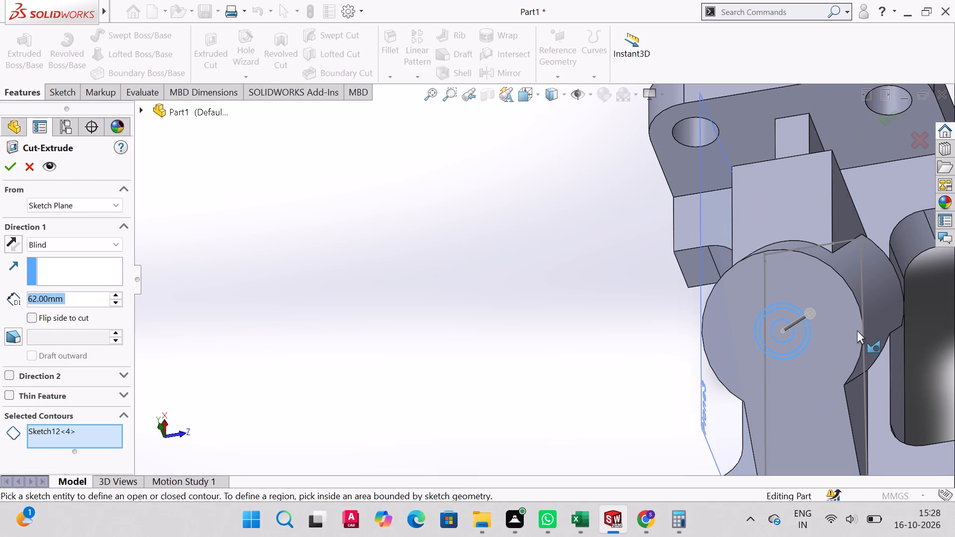
{"action": "key", "text": "ctrl+8"}
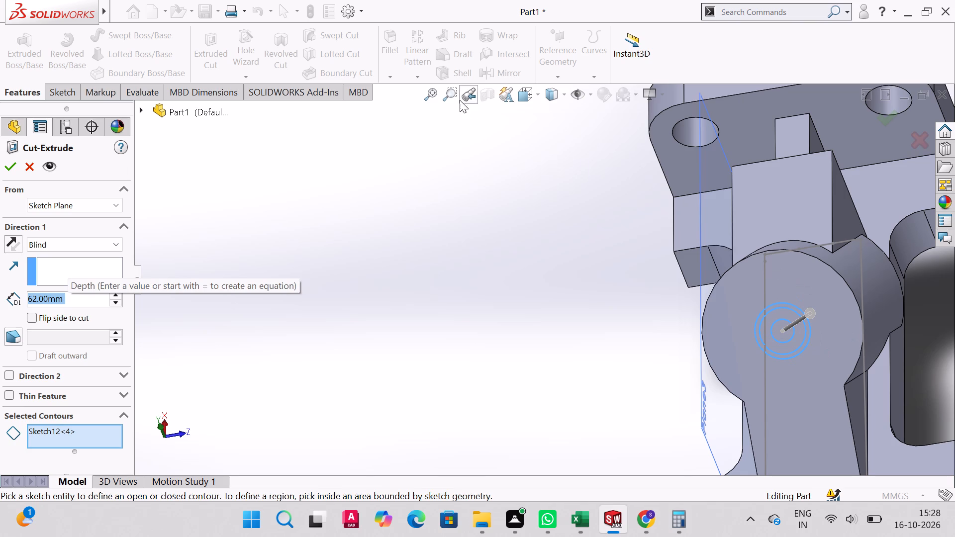
{"action": "left_click", "coordinate": [455, 96]}
{"action": "left_click_drag", "start_coordinate": [724, 253], "coordinate": [931, 415]}
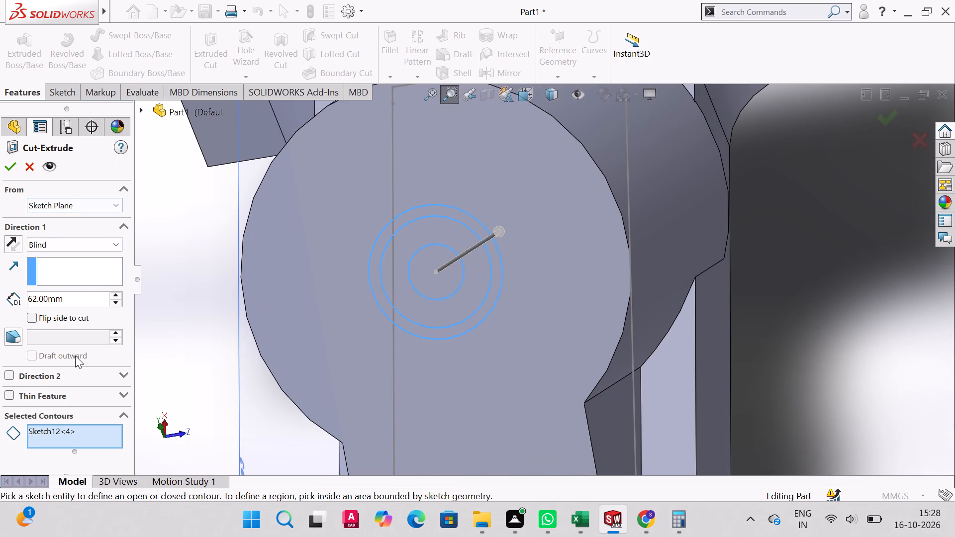
{"action": "middle_click_drag", "start_coordinate": [481, 308], "coordinate": [481, 317]}
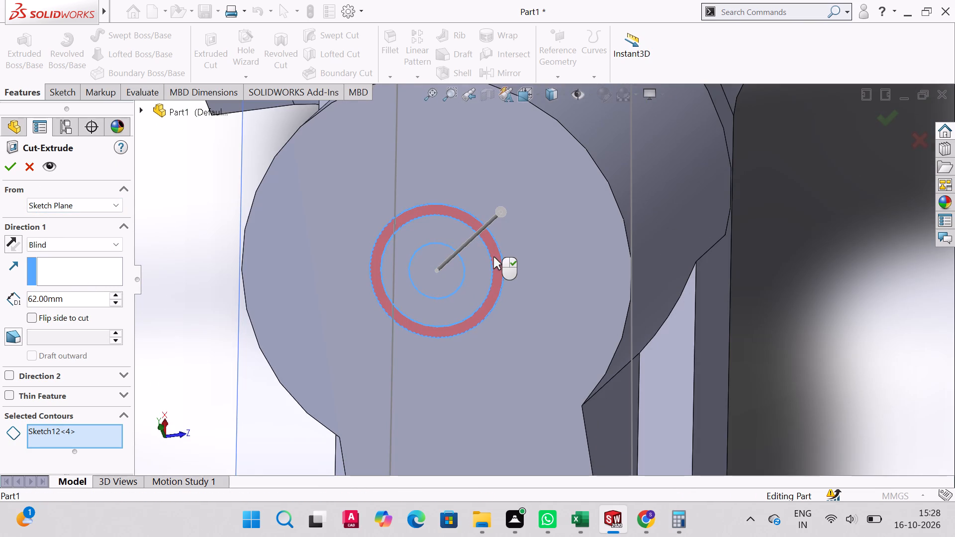
{"action": "left_click", "coordinate": [481, 262]}
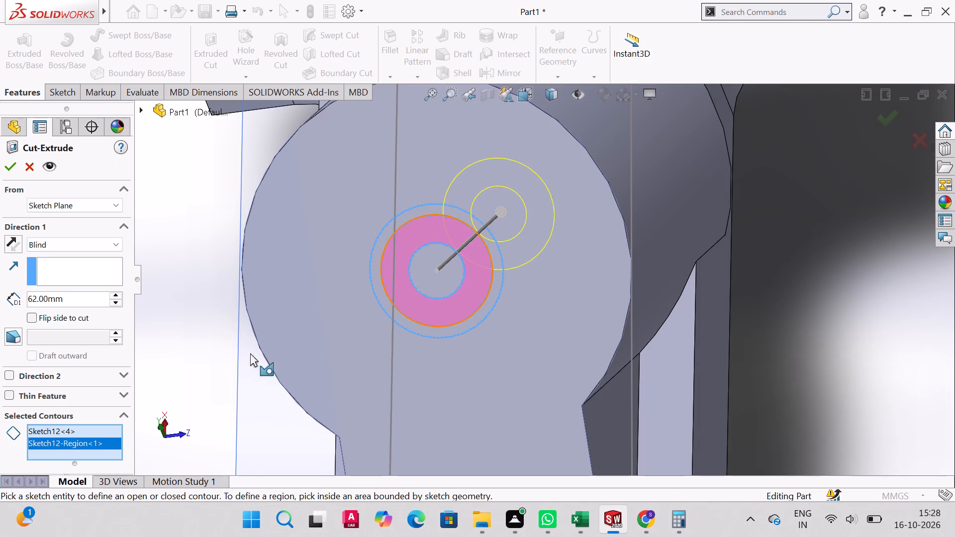
{"action": "middle_click_drag", "start_coordinate": [354, 340], "coordinate": [324, 333]}
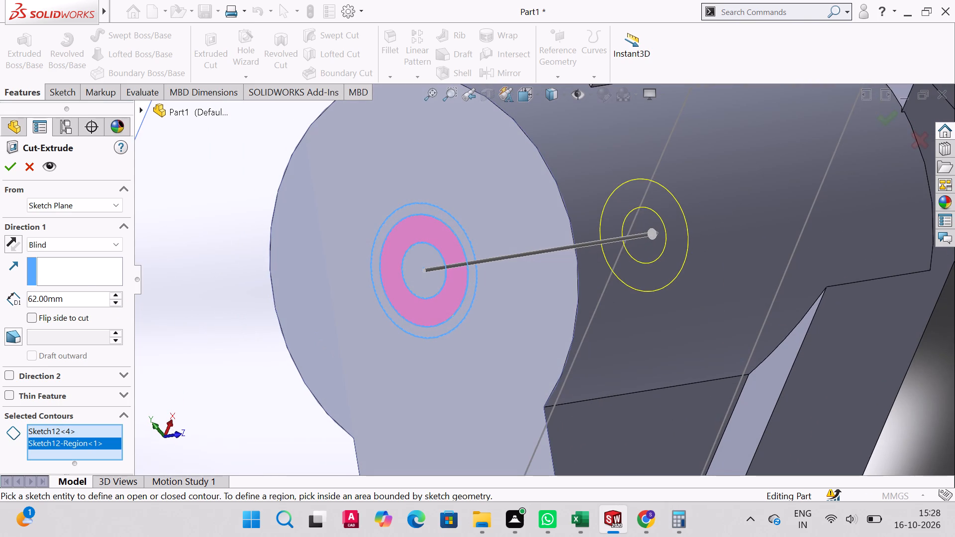
{"action": "left_click_drag", "start_coordinate": [74, 295], "coordinate": [0, 296]}
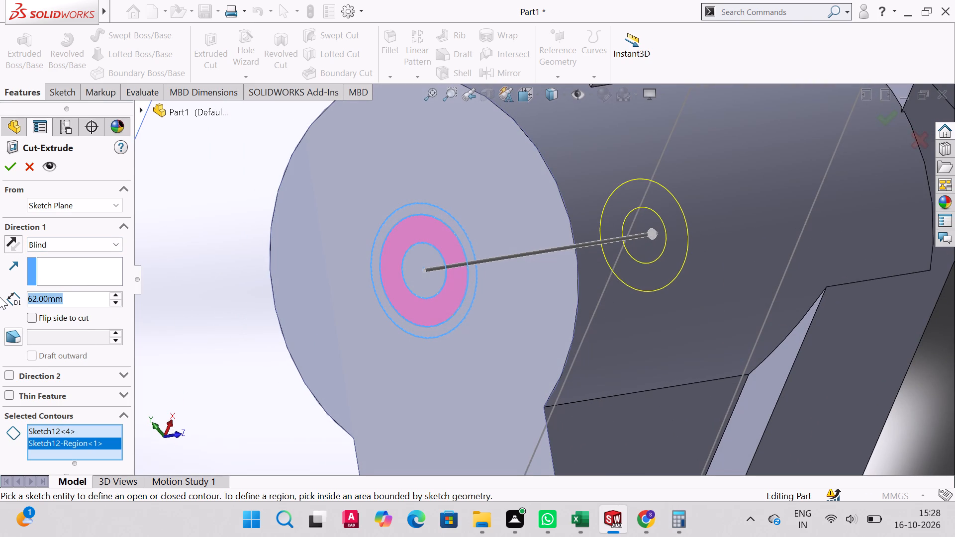
{"action": "type", "text": "40"}
{"action": "key", "text": "Return"}
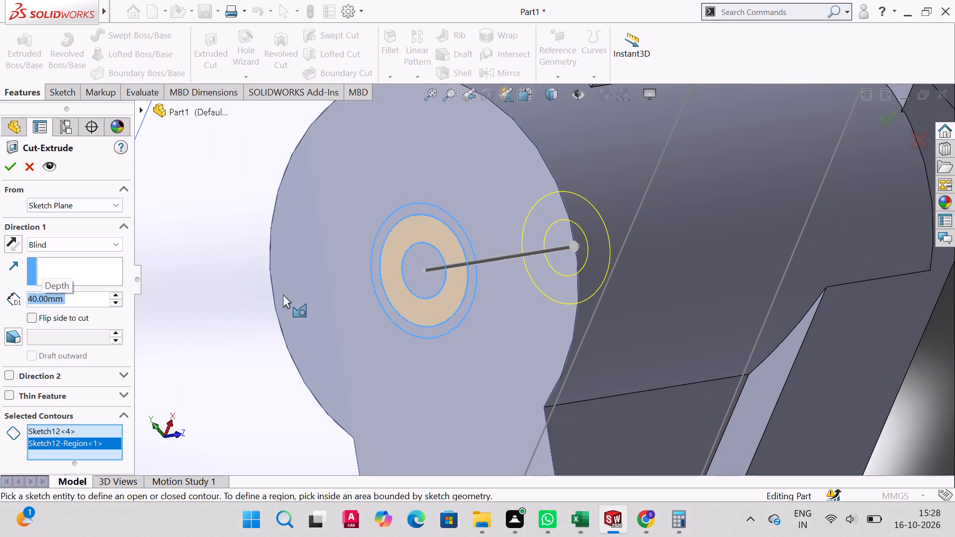
{"action": "left_click", "coordinate": [428, 267]}
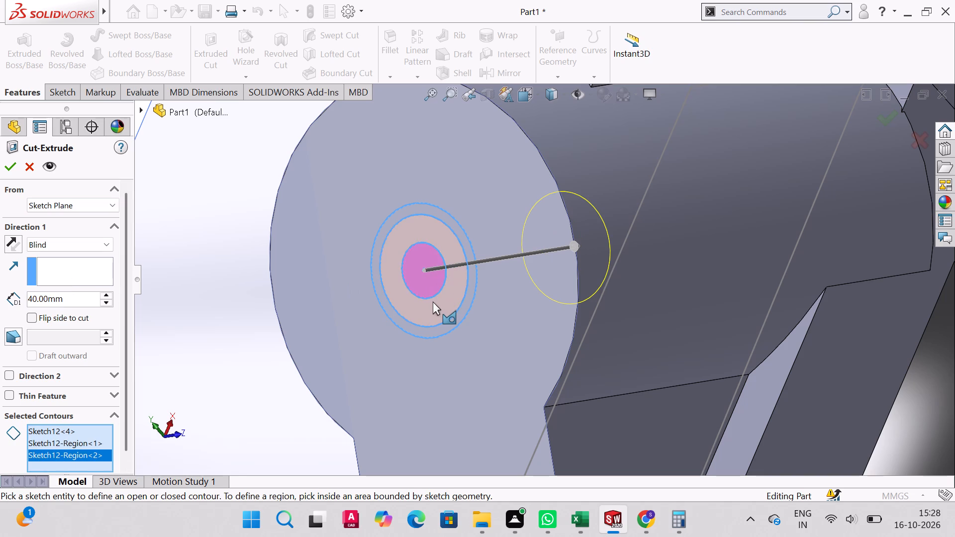
{"action": "left_click", "coordinate": [433, 302]}
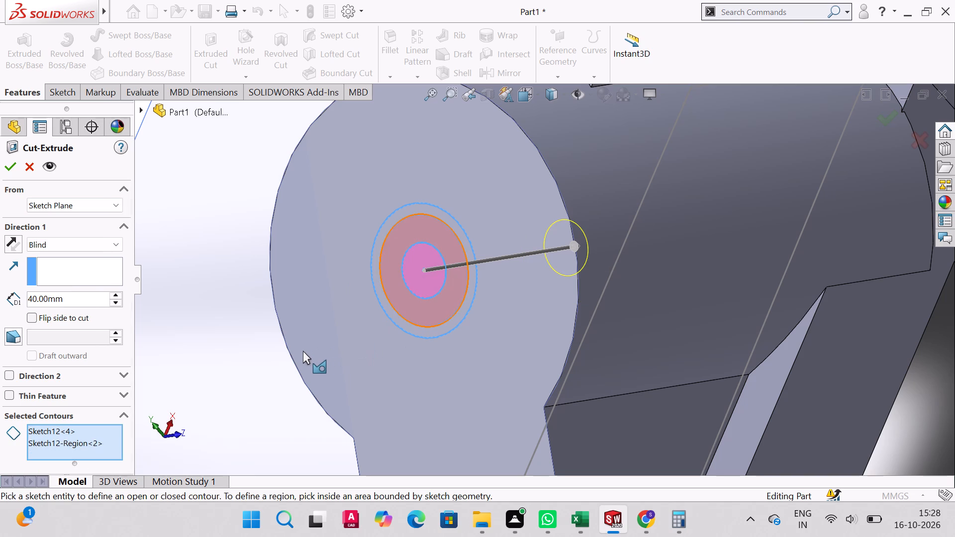
{"action": "left_click", "coordinate": [13, 166]}
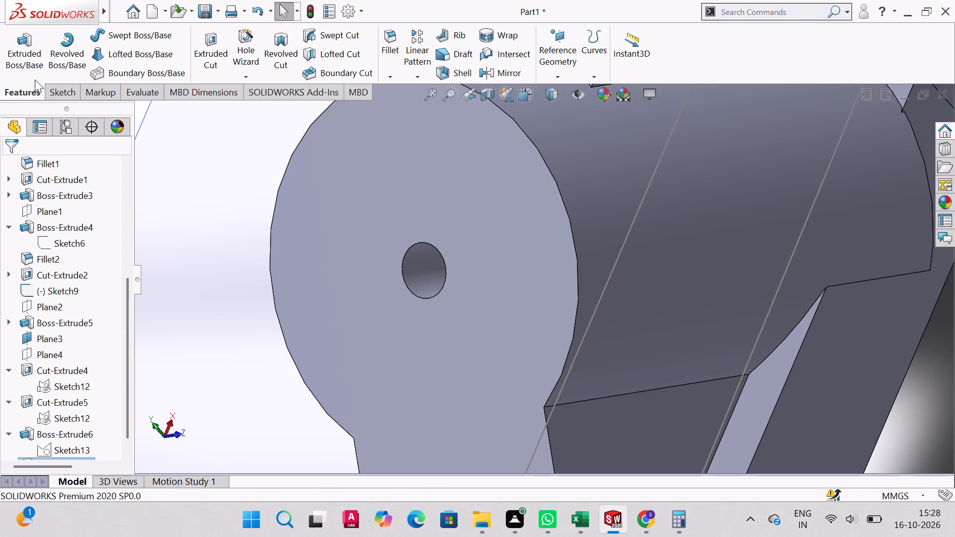
Cut the ring region around the boss hole from Sketch12 as a 10 mm deep blind counterbore recess.
{"action": "scroll", "coordinate": [33, 364], "scroll_direction": "down", "scroll_amount": 3}
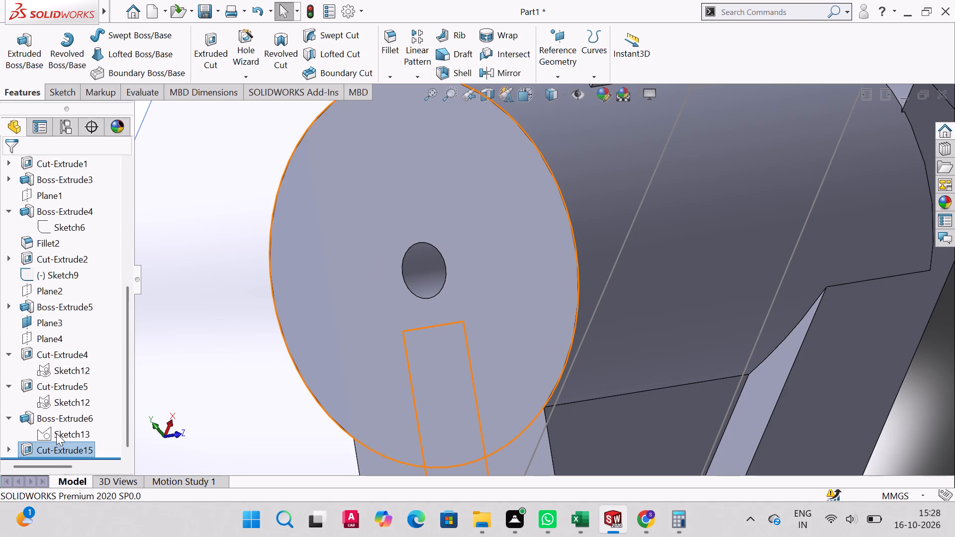
{"action": "left_click", "coordinate": [48, 407]}
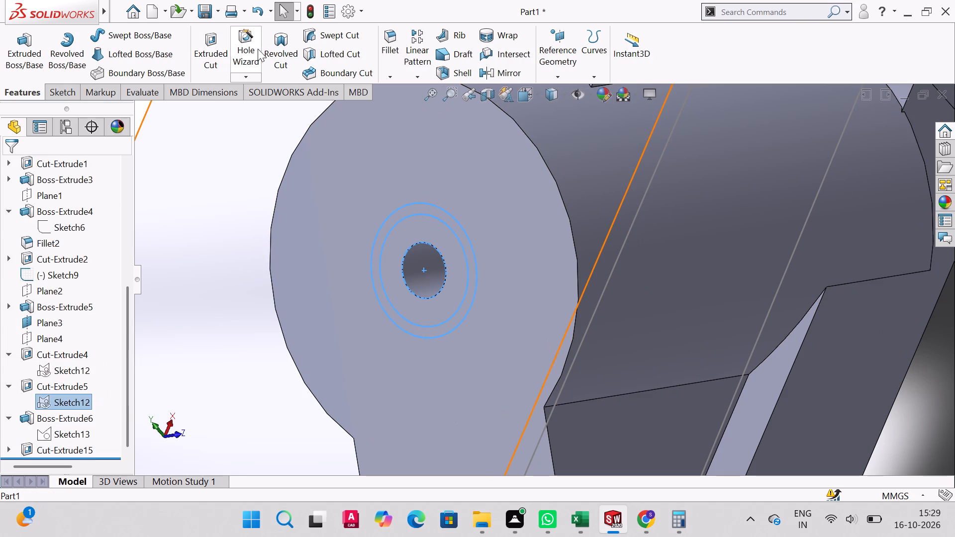
{"action": "left_click", "coordinate": [204, 45]}
{"action": "left_click", "coordinate": [449, 253]}
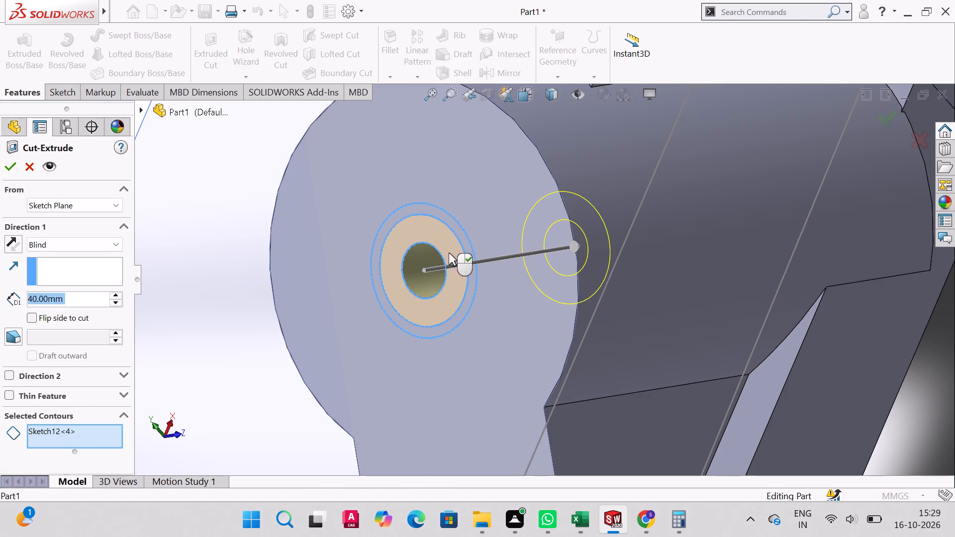
{"action": "left_click_drag", "start_coordinate": [69, 291], "coordinate": [4, 301]}
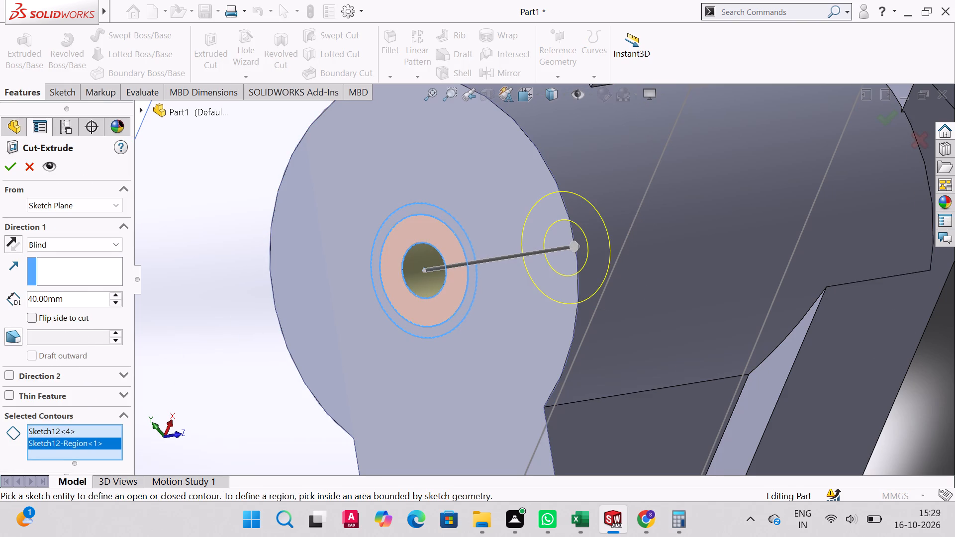
{"action": "left_click_drag", "start_coordinate": [89, 299], "coordinate": [0, 306]}
{"action": "type", "text": "10"}
{"action": "key", "text": "Return"}
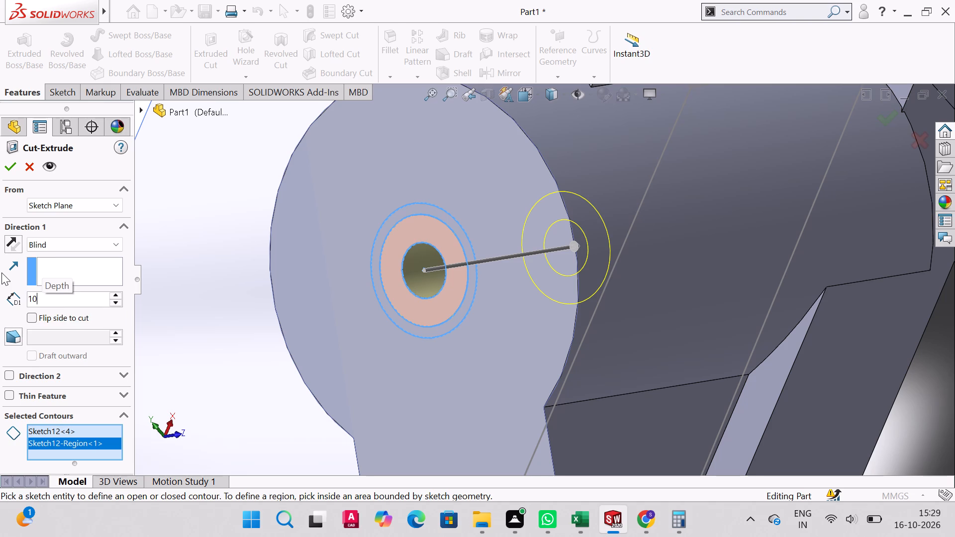
{"action": "left_click", "coordinate": [8, 171]}
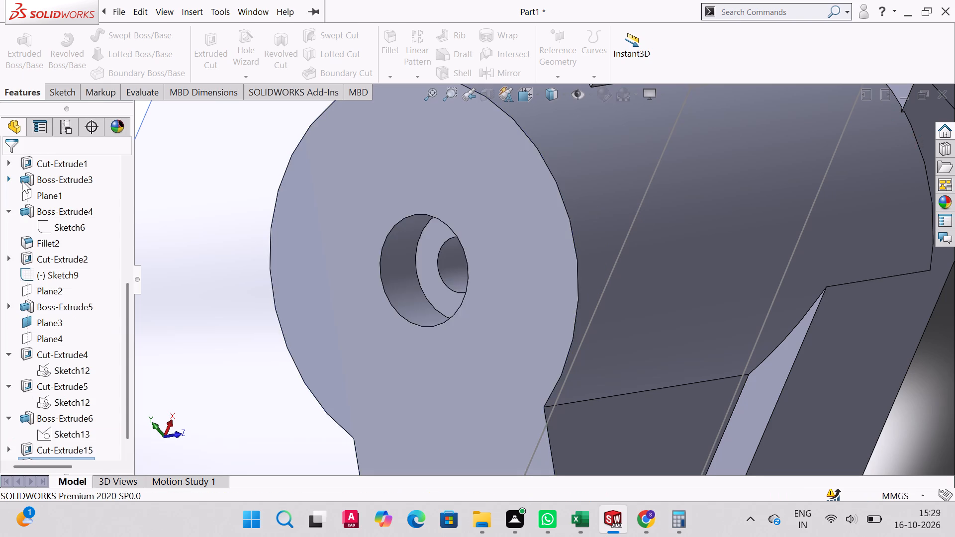
Examine the bracket, round boss and counterbored hole from the standard views and several rotated angles.
{"action": "middle_click_drag", "start_coordinate": [518, 306], "coordinate": [532, 281]}
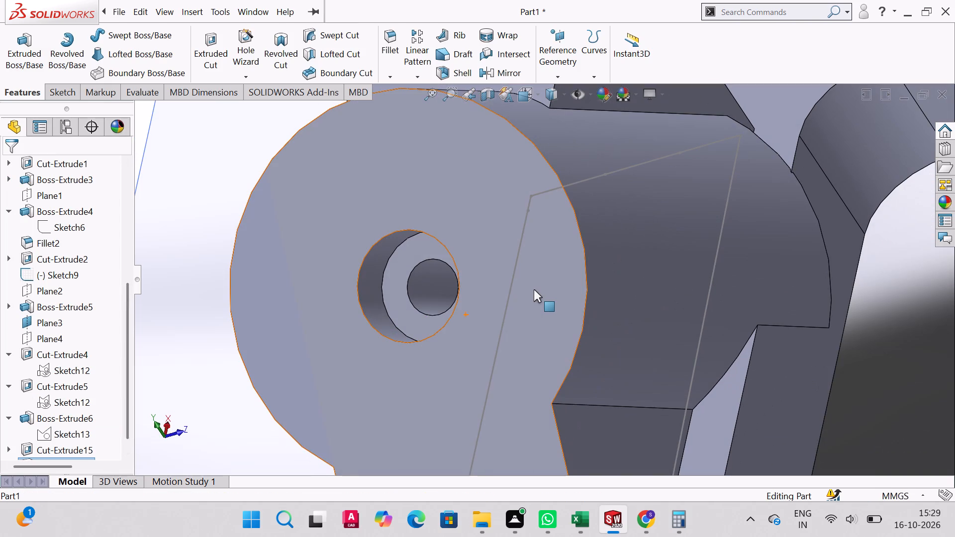
{"action": "key", "text": "ctrl+7"}
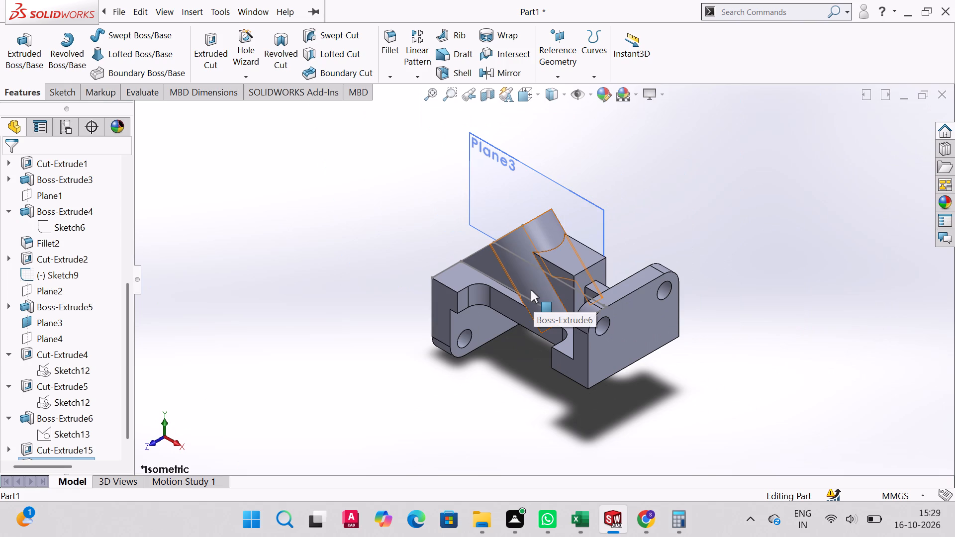
{"action": "scroll", "coordinate": [489, 372], "scroll_direction": "down", "scroll_amount": 1}
{"action": "middle_click_drag", "start_coordinate": [489, 372], "coordinate": [658, 512]}
{"action": "middle_click_drag", "start_coordinate": [562, 336], "coordinate": [523, 380]}
{"action": "scroll", "coordinate": [523, 381], "scroll_direction": "up", "scroll_amount": 1}
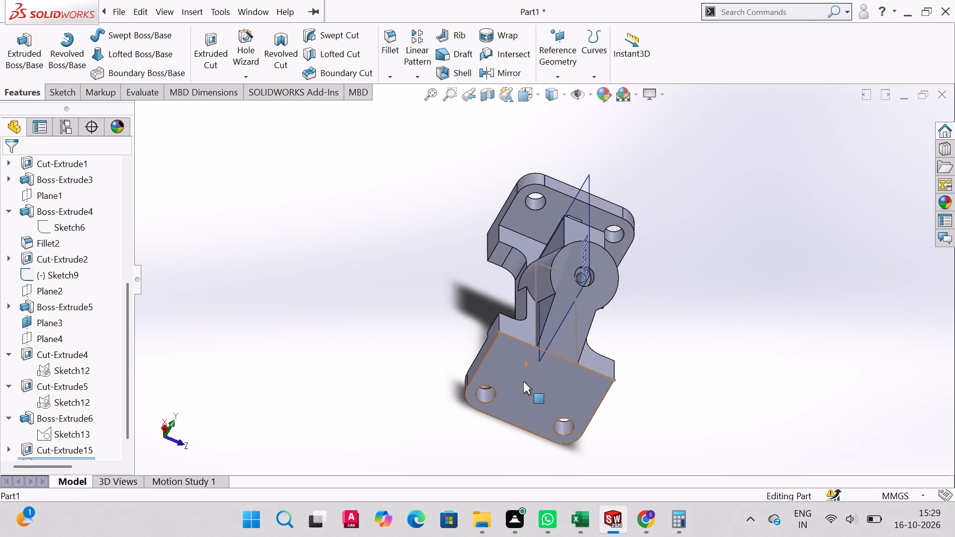
{"action": "key", "text": "shift+exclam"}
{"action": "key", "text": "ctrl+1"}
{"action": "key", "text": "ctrl+2"}
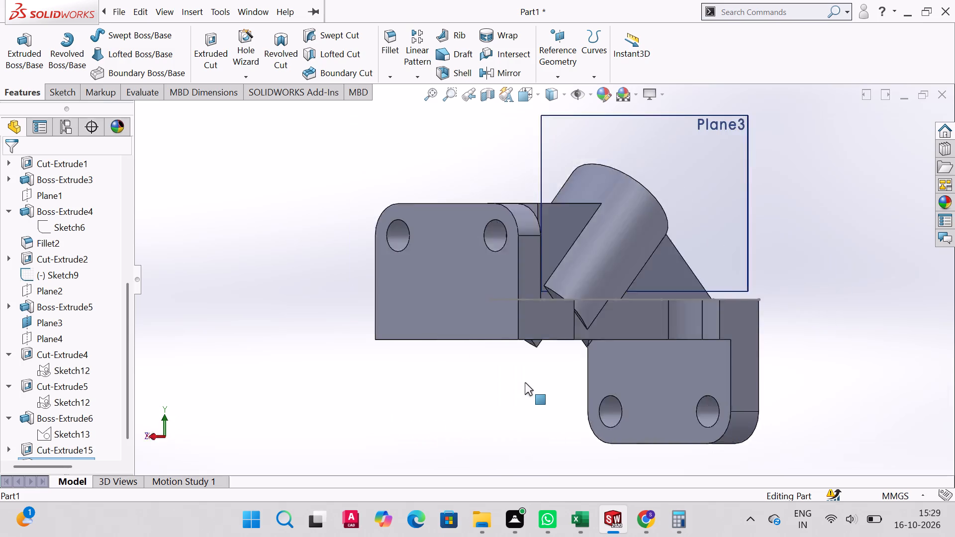
{"action": "key", "text": "ctrl+3"}
{"action": "key", "text": "ctrl+4"}
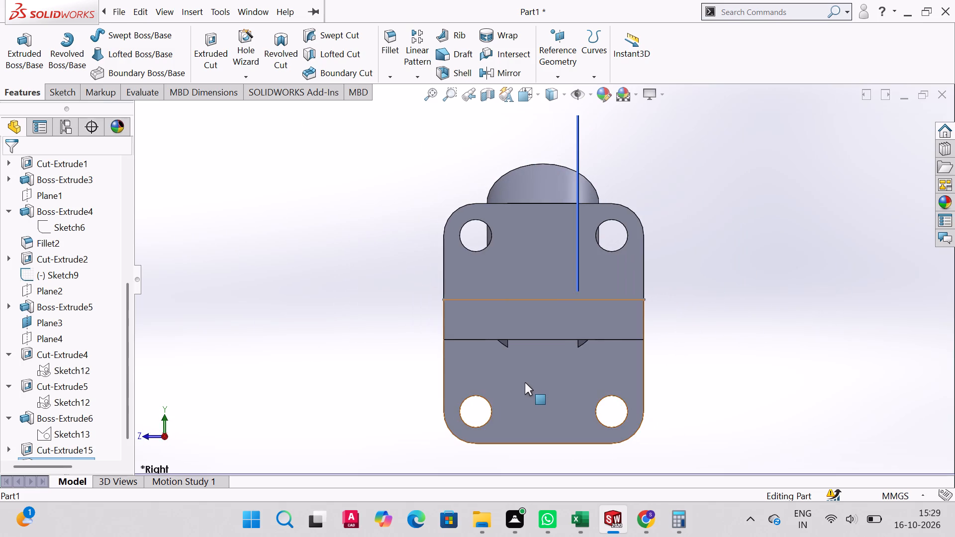
{"action": "key", "text": "ctrl+5"}
{"action": "key", "text": "ctrl+6"}
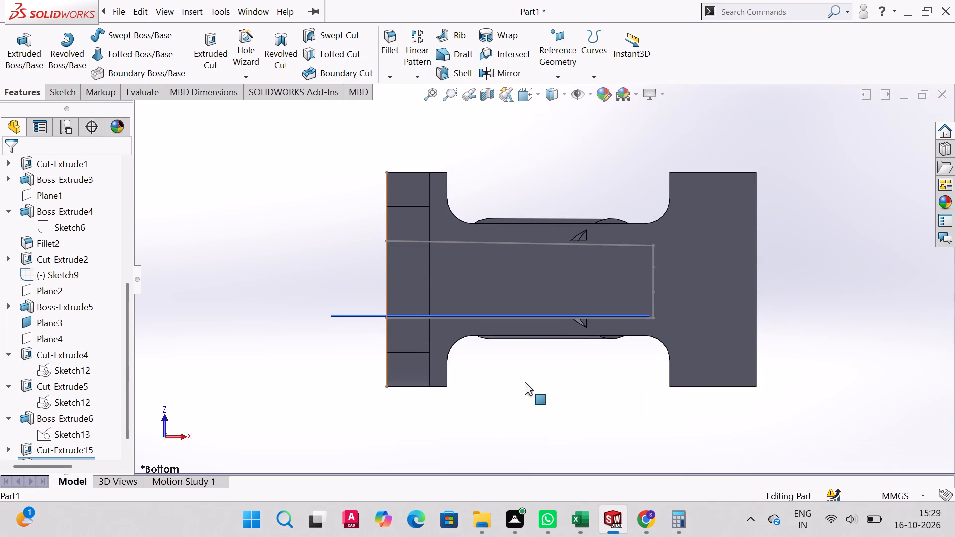
{"action": "key", "text": "ctrl+7"}
{"action": "key", "text": "ctrl+8"}
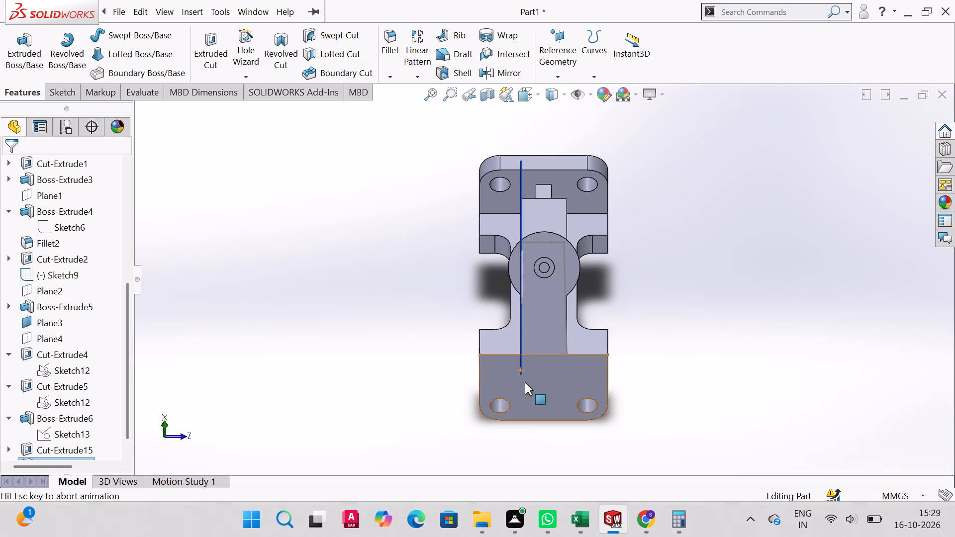
{"action": "middle_click_drag", "start_coordinate": [523, 332], "coordinate": [565, 327]}
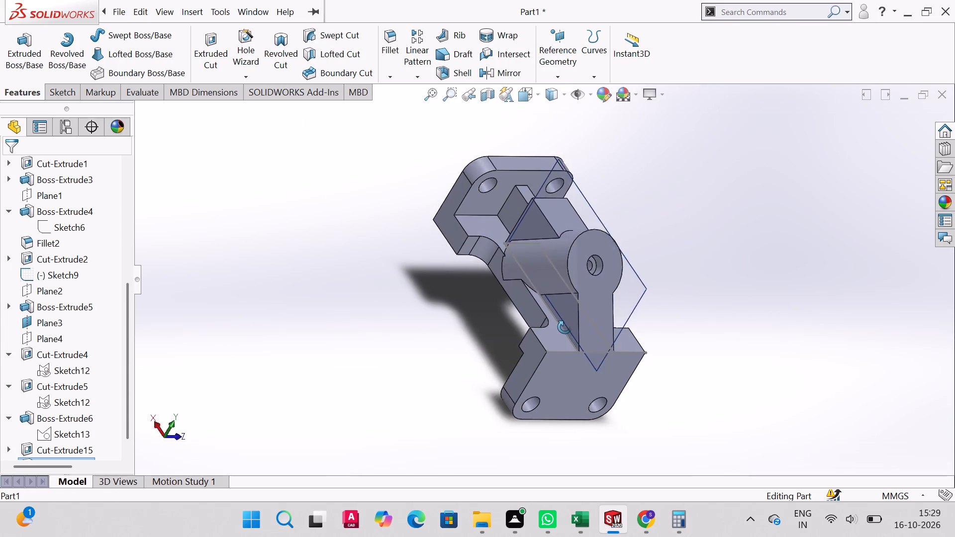
{"action": "middle_click_drag", "start_coordinate": [565, 327], "coordinate": [553, 343]}
Hide the reference plane Plane3.
{"action": "scroll", "coordinate": [83, 300], "scroll_direction": "down", "scroll_amount": 3}
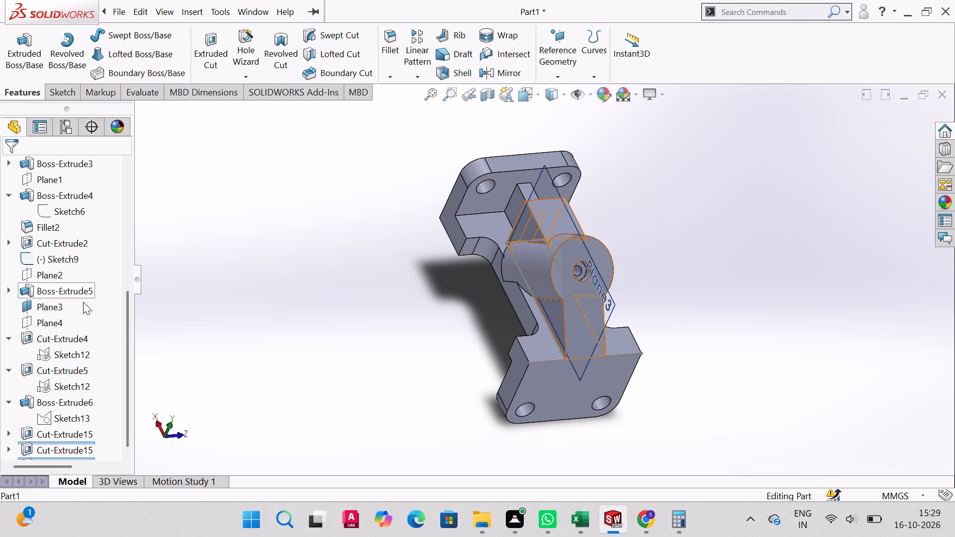
{"action": "scroll", "coordinate": [83, 302], "scroll_direction": "down", "scroll_amount": 2}
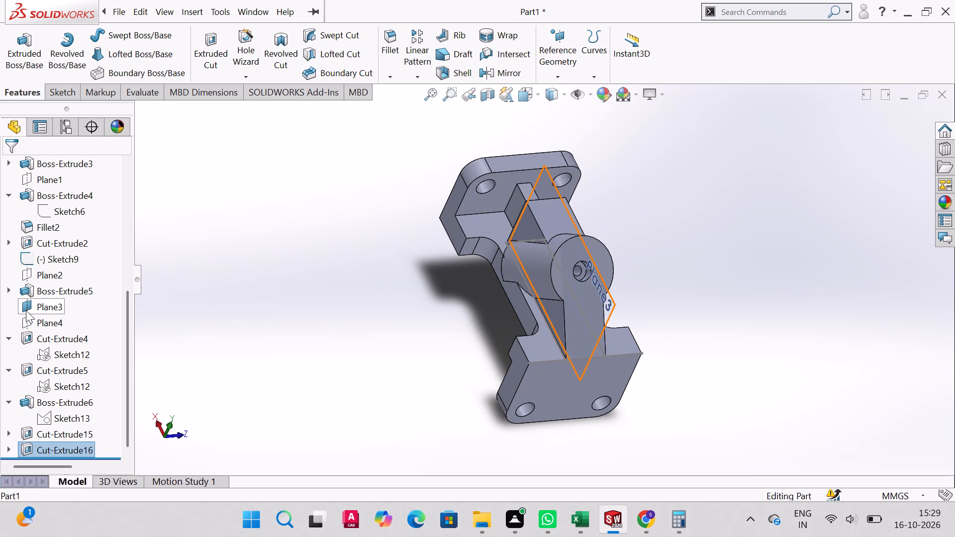
{"action": "right_click", "coordinate": [26, 310]}
{"action": "left_click", "coordinate": [27, 310]}
{"action": "left_click", "coordinate": [25, 310]}
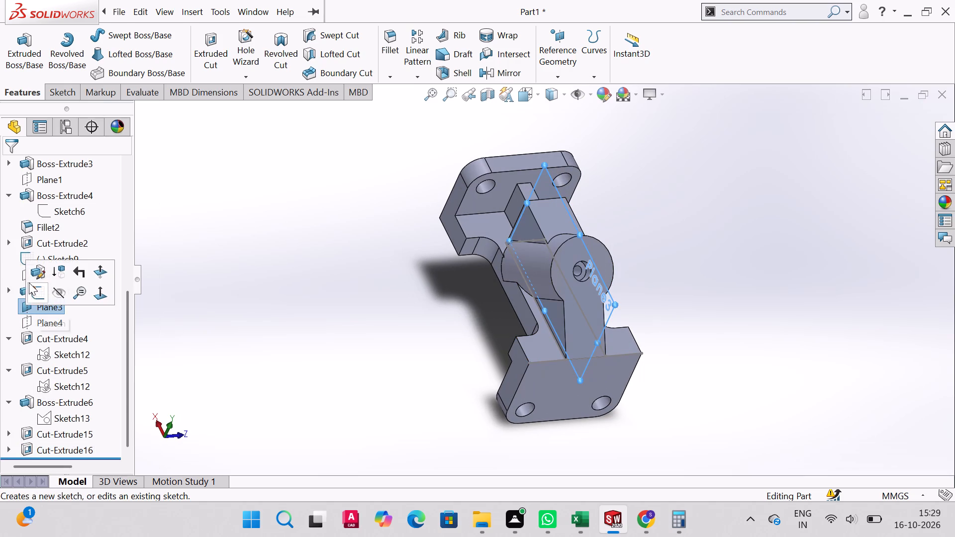
{"action": "left_click", "coordinate": [54, 293]}
Reopen Sketch13 for editing and draw a line extending the slot's first long side across the boss circle to its far rim.
{"action": "middle_click_drag", "start_coordinate": [376, 321], "coordinate": [374, 288]}
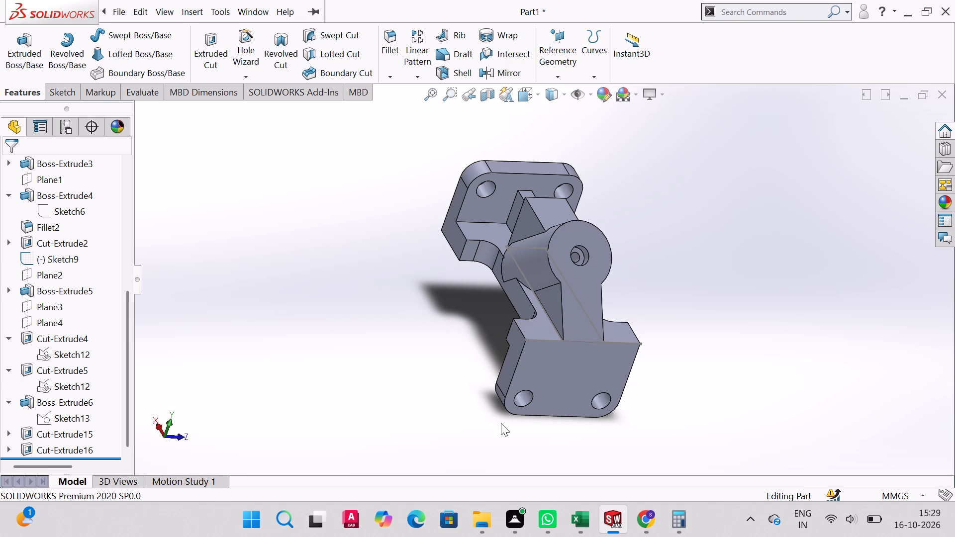
{"action": "scroll", "coordinate": [8, 405], "scroll_direction": "down", "scroll_amount": 5}
{"action": "left_click", "coordinate": [8, 452]}
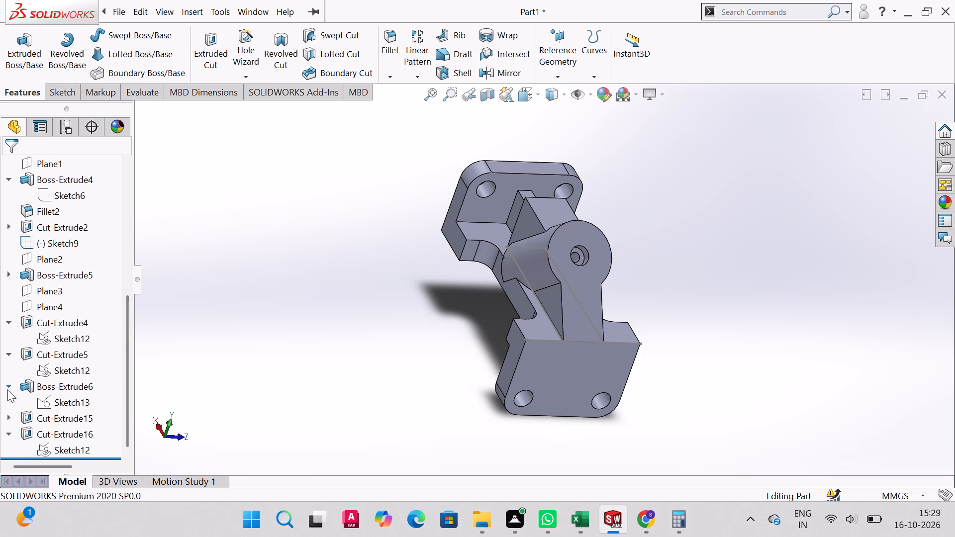
{"action": "left_click", "coordinate": [50, 406]}
{"action": "middle_click_drag", "start_coordinate": [570, 333], "coordinate": [517, 301]}
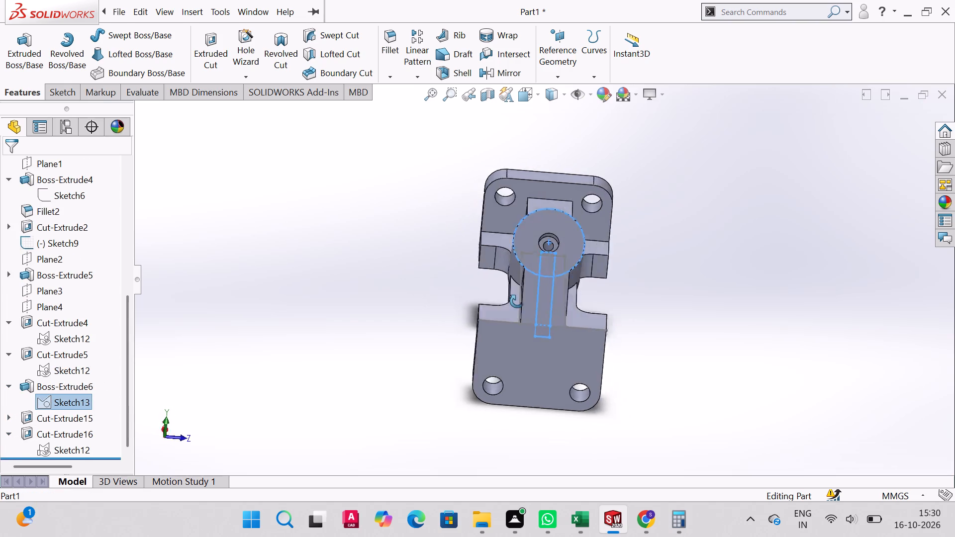
{"action": "middle_click_drag", "start_coordinate": [517, 301], "coordinate": [475, 377]}
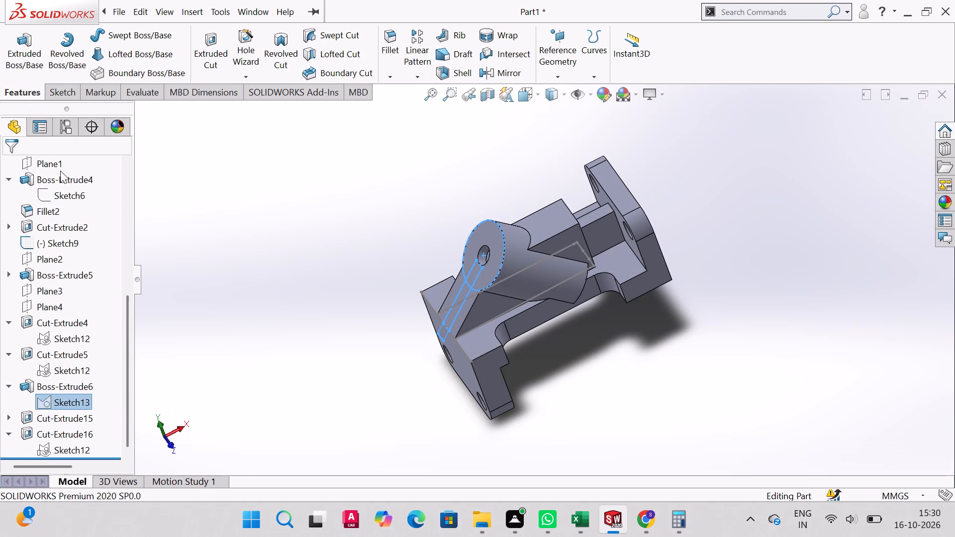
{"action": "left_click", "coordinate": [64, 93]}
{"action": "left_click", "coordinate": [82, 31]}
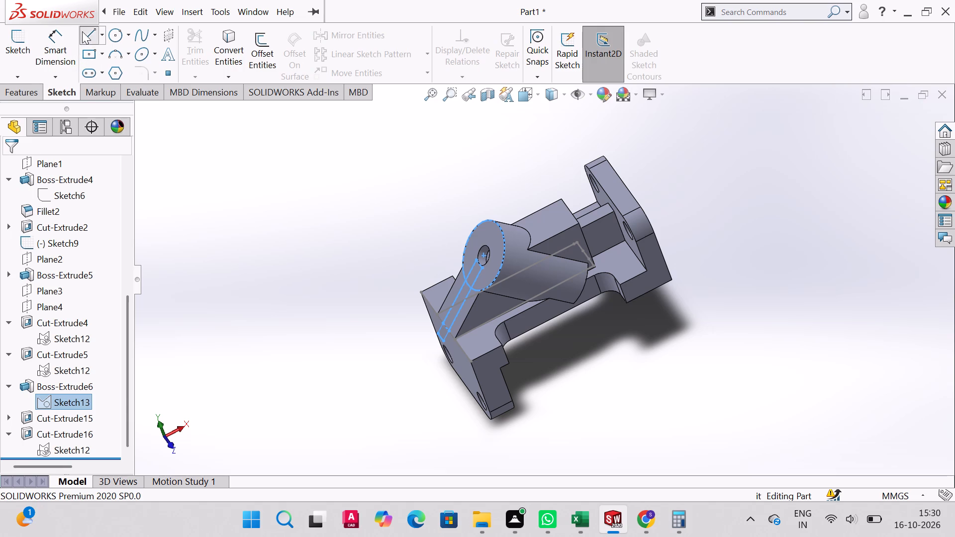
{"action": "scroll", "coordinate": [490, 237], "scroll_direction": "up", "scroll_amount": 3}
{"action": "scroll", "coordinate": [490, 235], "scroll_direction": "down", "scroll_amount": 6}
{"action": "middle_click_drag", "start_coordinate": [471, 223], "coordinate": [500, 247]}
{"action": "left_click", "coordinate": [403, 237]}
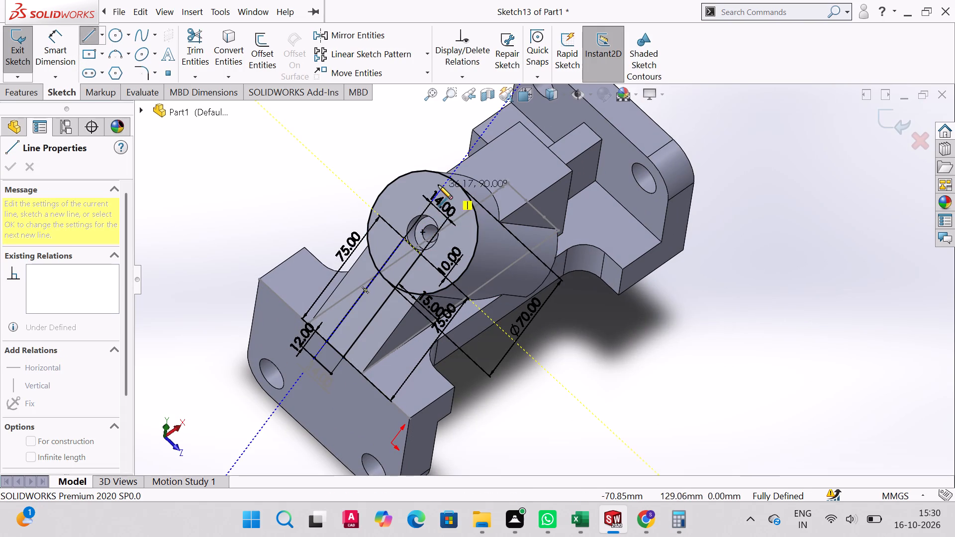
{"action": "left_click", "coordinate": [449, 178]}
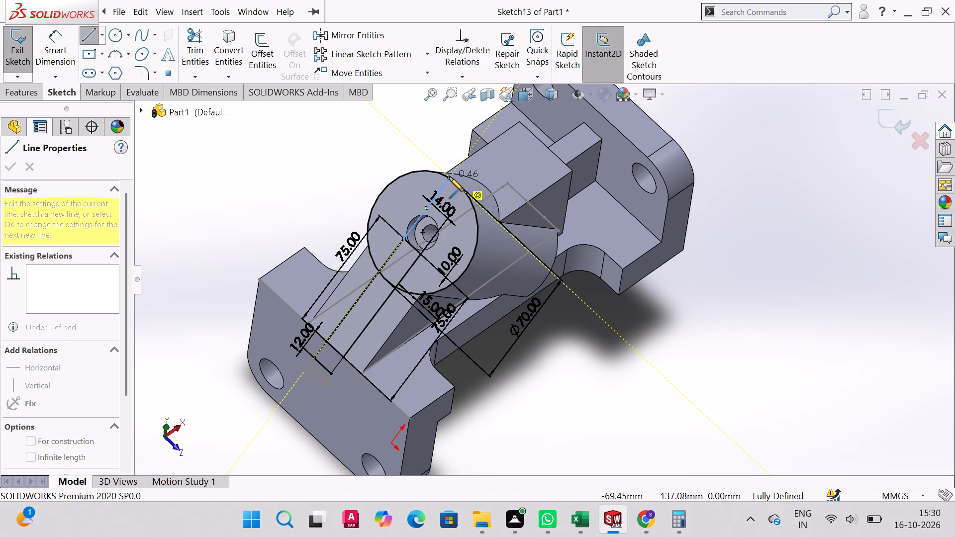
{"action": "right_click", "coordinate": [449, 176]}
{"action": "left_click", "coordinate": [483, 186]}
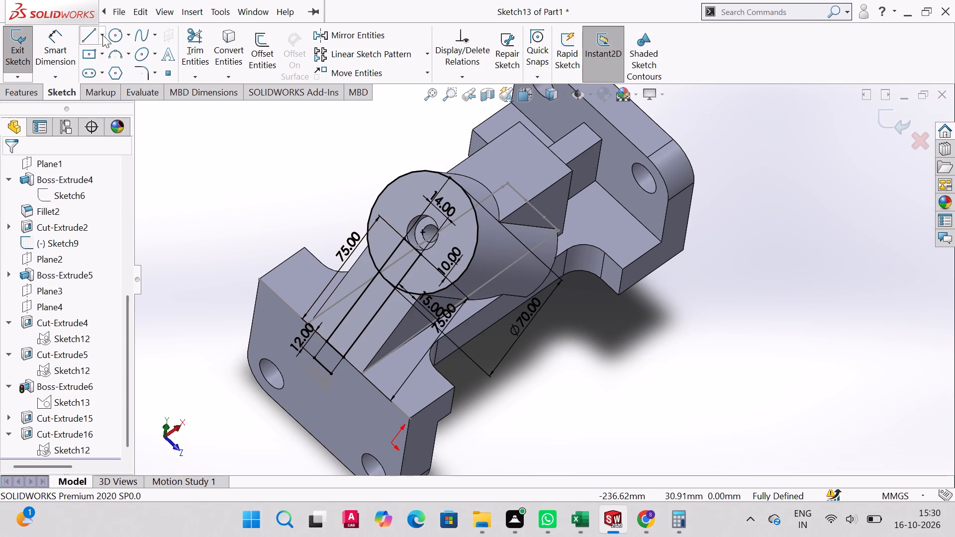
Draw a matching line extending the slot's second long side to the far rim, and join both line ends with a 14 mm line.
{"action": "left_click", "coordinate": [88, 34]}
{"action": "left_click", "coordinate": [420, 254]}
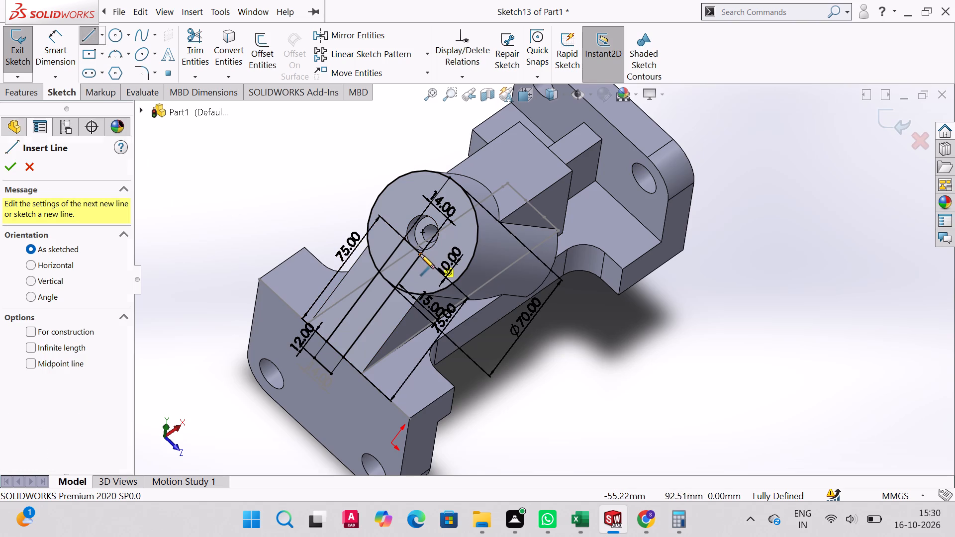
{"action": "left_click", "coordinate": [467, 193]}
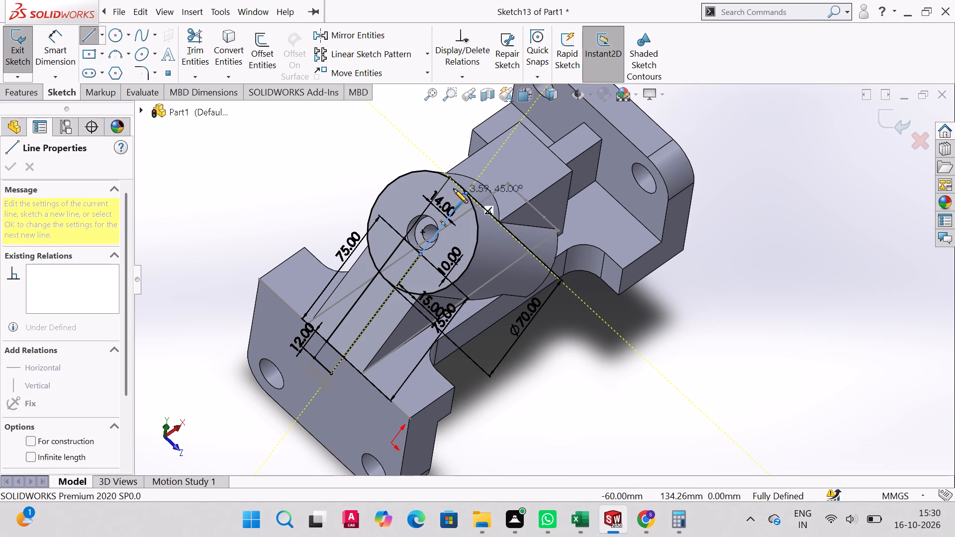
{"action": "left_click", "coordinate": [449, 179]}
{"action": "right_click", "coordinate": [449, 179]}
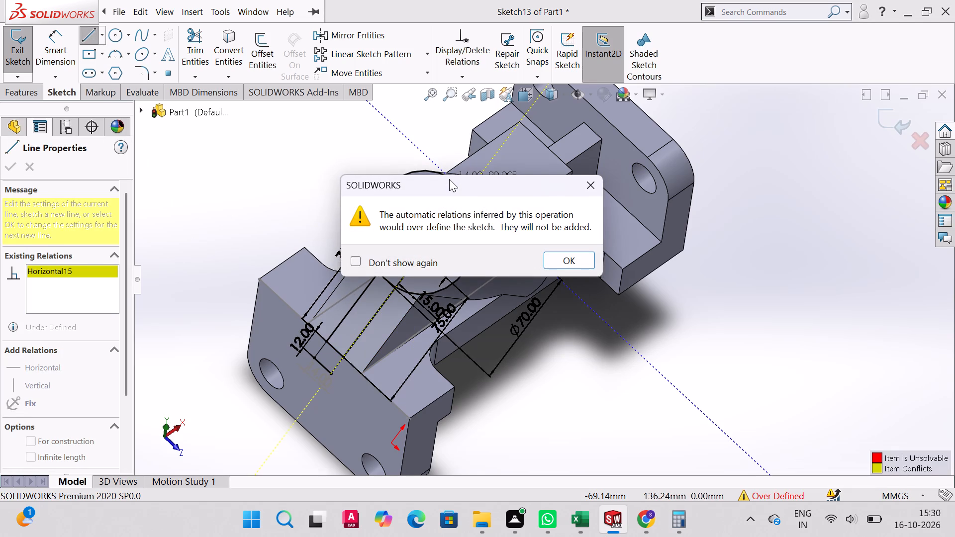
{"action": "left_click", "coordinate": [564, 263]}
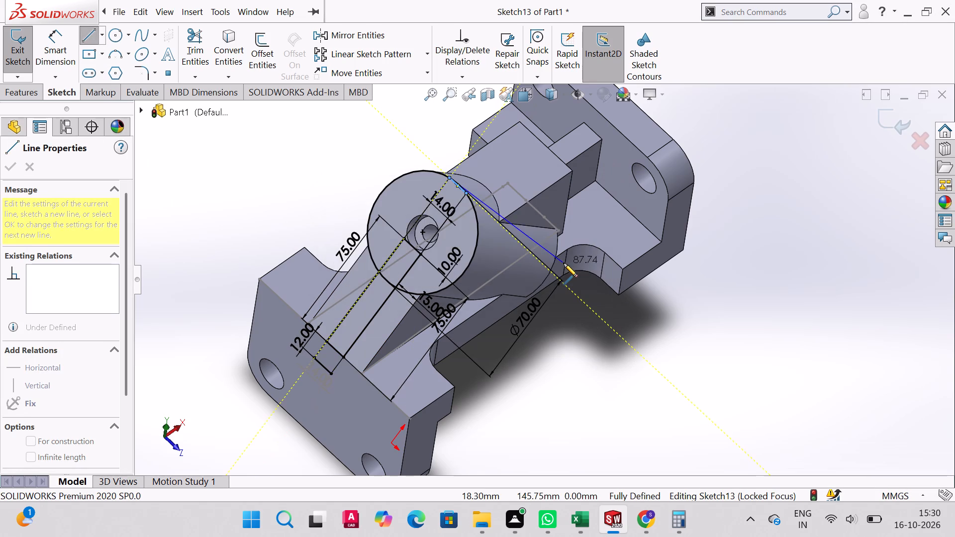
{"action": "right_click", "coordinate": [305, 326]}
{"action": "left_click", "coordinate": [352, 334]}
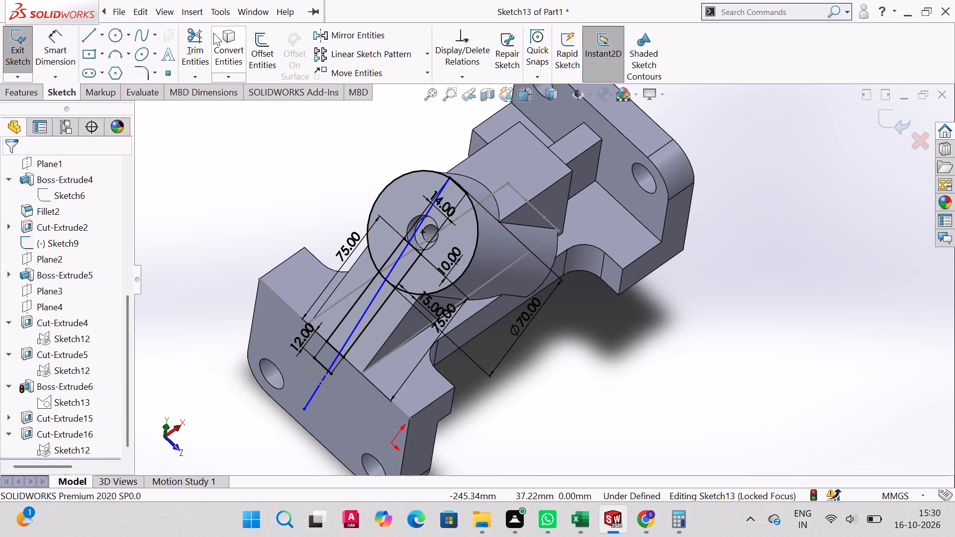
Trim the slot outline and the diagonal line where they extend past the rib's foot onto the end plate.
{"action": "left_click", "coordinate": [193, 37]}
{"action": "left_click_drag", "start_coordinate": [314, 343], "coordinate": [342, 370]}
{"action": "left_click_drag", "start_coordinate": [327, 359], "coordinate": [327, 372]}
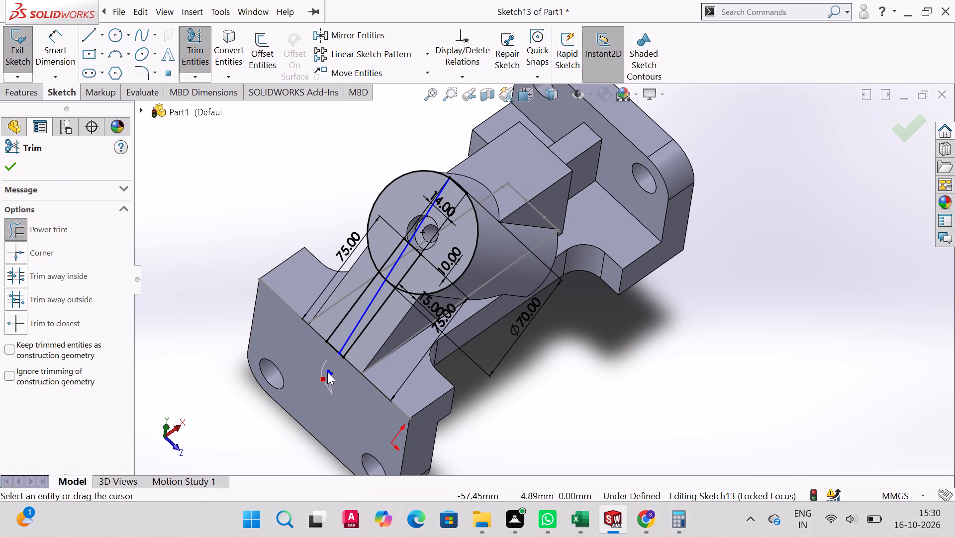
{"action": "left_click_drag", "start_coordinate": [327, 372], "coordinate": [322, 365]}
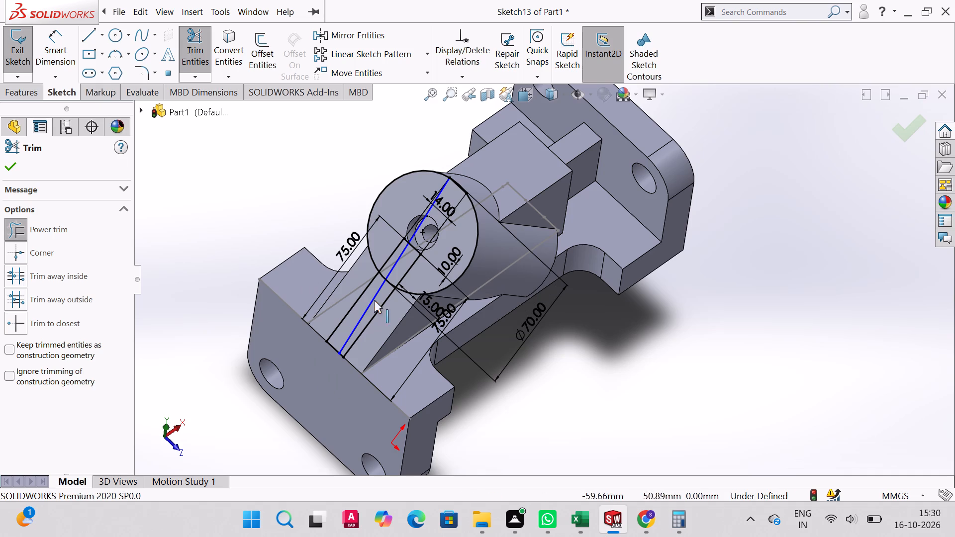
Shorten the stray diagonal line inside the slot and trim its portion between the boss circle's rim and the slot's inner end.
{"action": "left_click", "coordinate": [359, 320]}
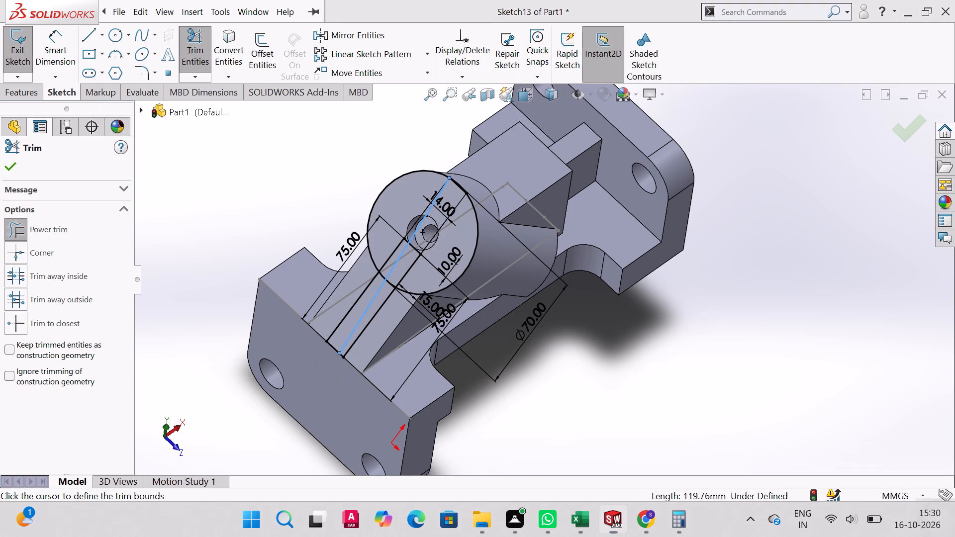
{"action": "key", "text": "Delete"}
{"action": "key", "text": "Escape"}
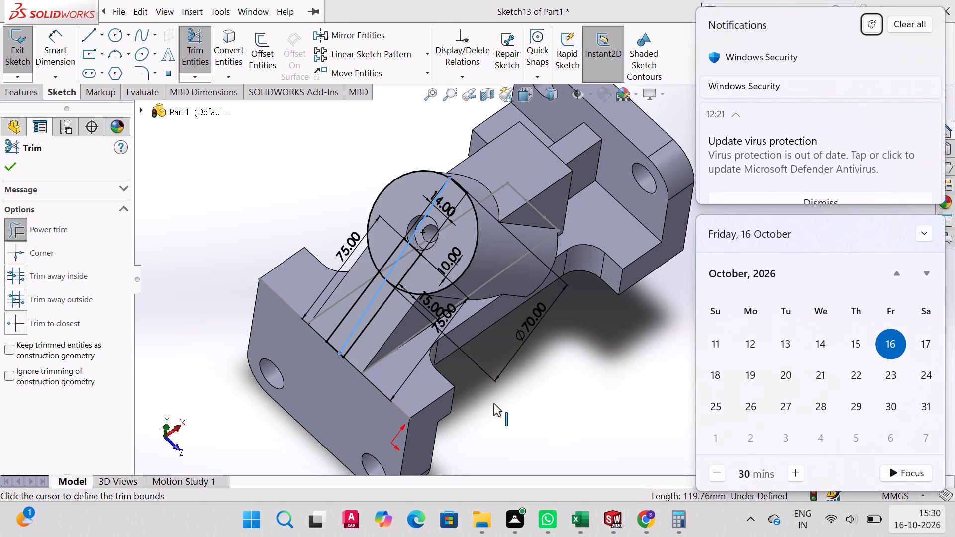
{"action": "left_click", "coordinate": [373, 300]}
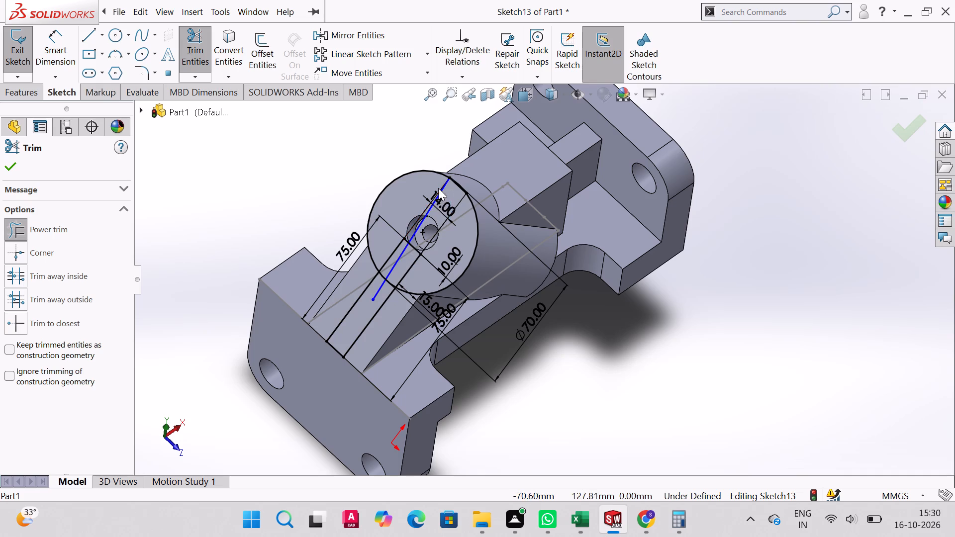
{"action": "left_click_drag", "start_coordinate": [395, 257], "coordinate": [403, 263]}
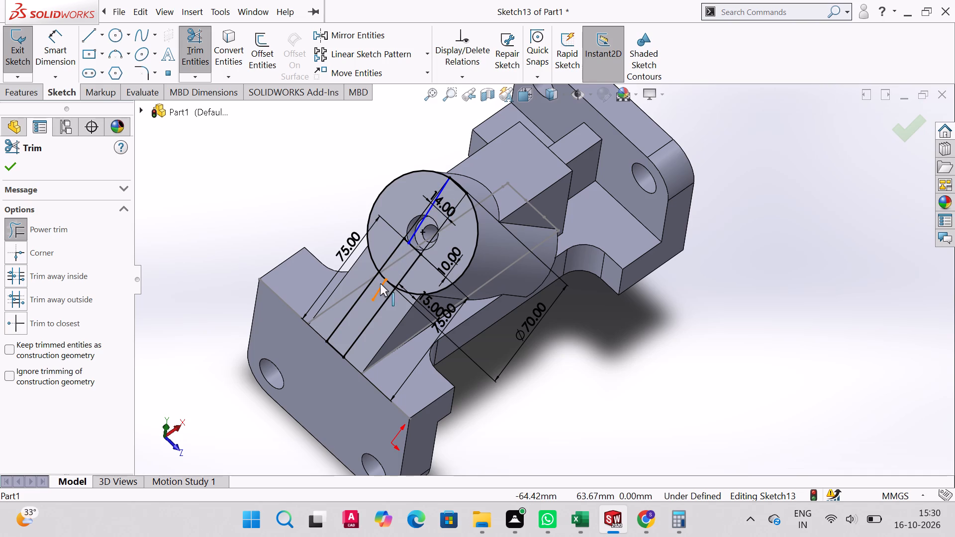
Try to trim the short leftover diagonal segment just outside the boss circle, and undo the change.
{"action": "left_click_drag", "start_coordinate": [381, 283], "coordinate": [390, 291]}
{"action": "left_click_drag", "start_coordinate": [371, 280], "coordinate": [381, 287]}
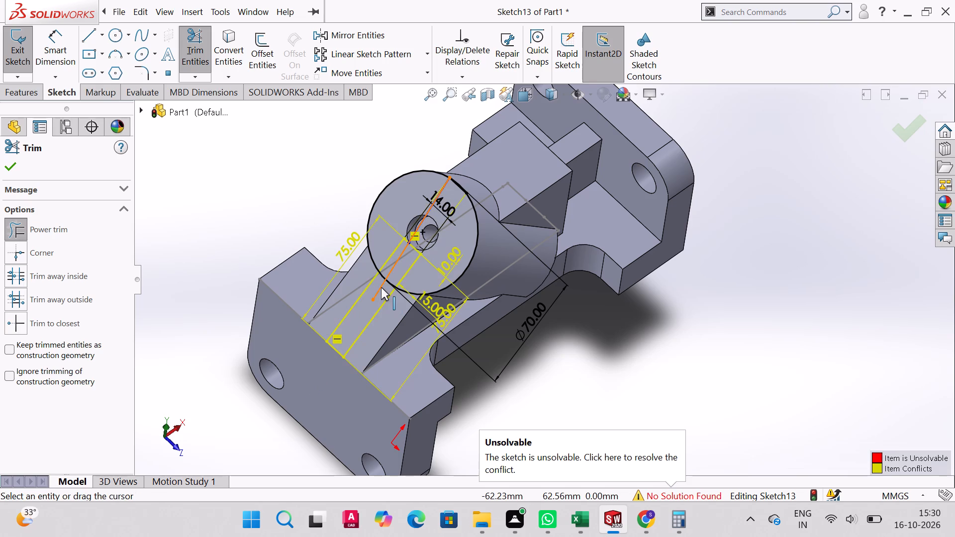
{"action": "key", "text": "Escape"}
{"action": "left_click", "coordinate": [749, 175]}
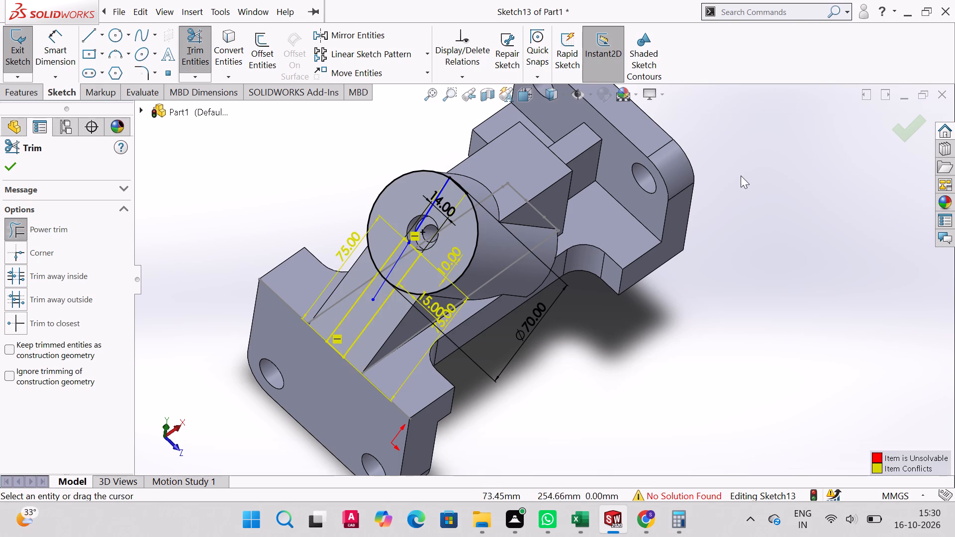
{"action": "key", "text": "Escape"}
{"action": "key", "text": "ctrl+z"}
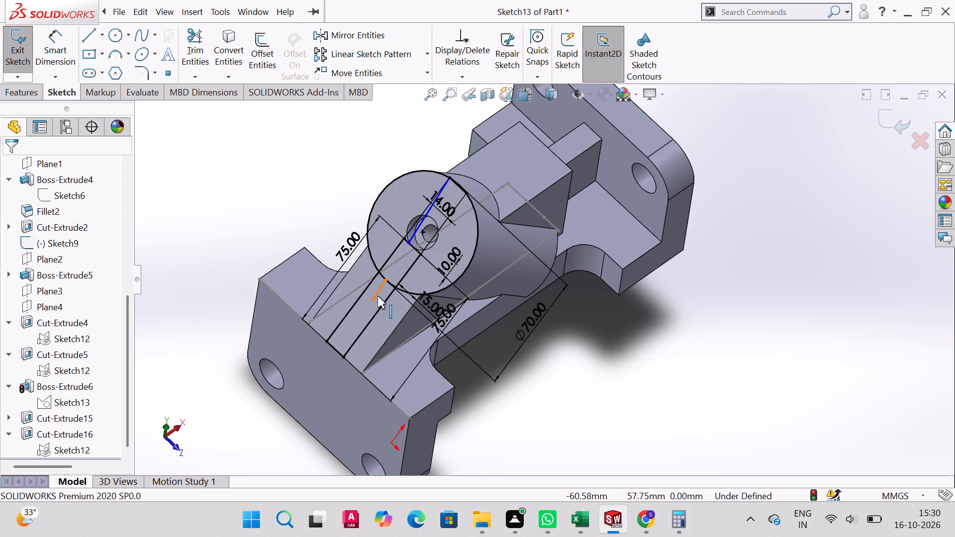
Trim the leftover diagonal segment outside the boss circle and delete the remaining diagonal piece inside it.
{"action": "left_click", "coordinate": [192, 39]}
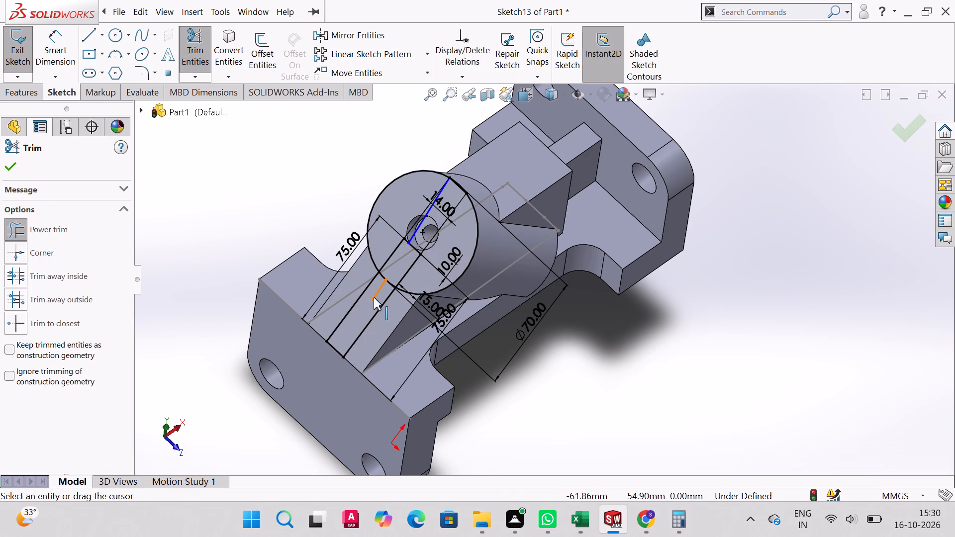
{"action": "left_click_drag", "start_coordinate": [378, 296], "coordinate": [374, 290]}
{"action": "left_click_drag", "start_coordinate": [378, 284], "coordinate": [383, 293]}
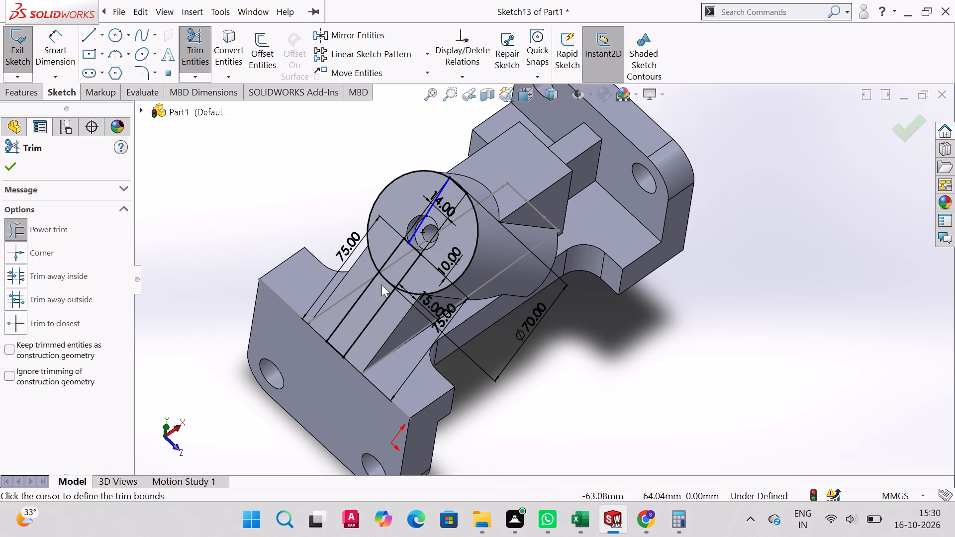
{"action": "key", "text": "Escape"}
{"action": "key", "text": "Escape"}
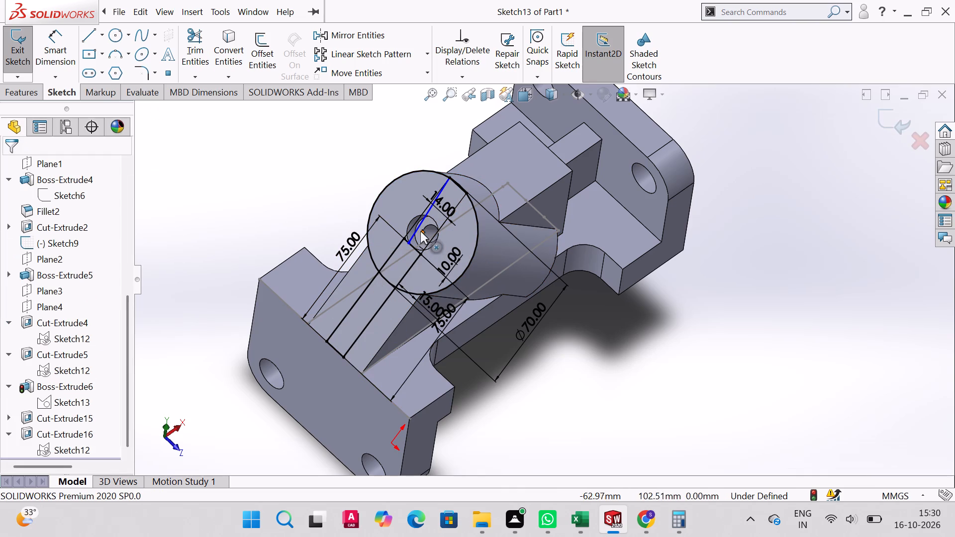
{"action": "left_click", "coordinate": [419, 231]}
{"action": "key", "text": "Delete"}
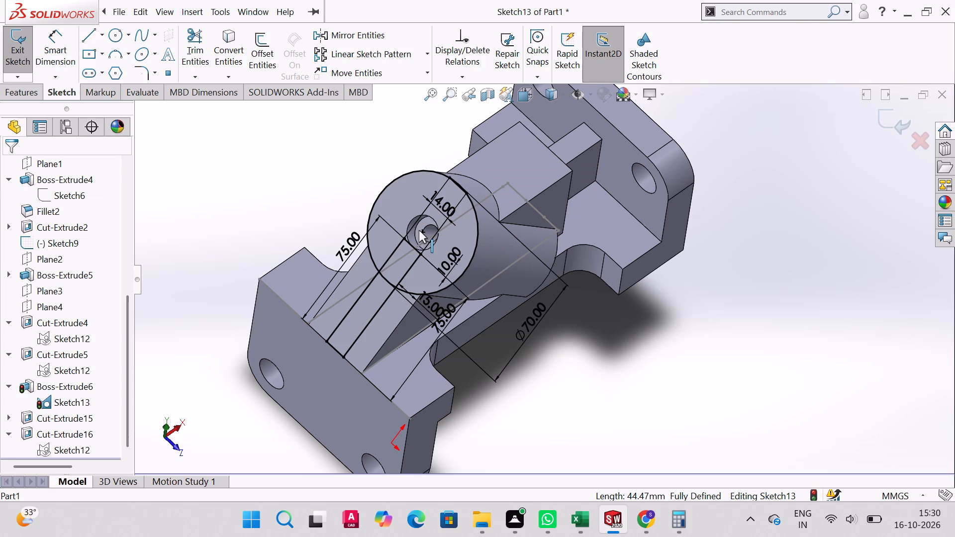
Close the slot profile with a 14 mm line across its open end at the rib's foot.
{"action": "left_click", "coordinate": [84, 41]}
{"action": "left_click", "coordinate": [325, 342]}
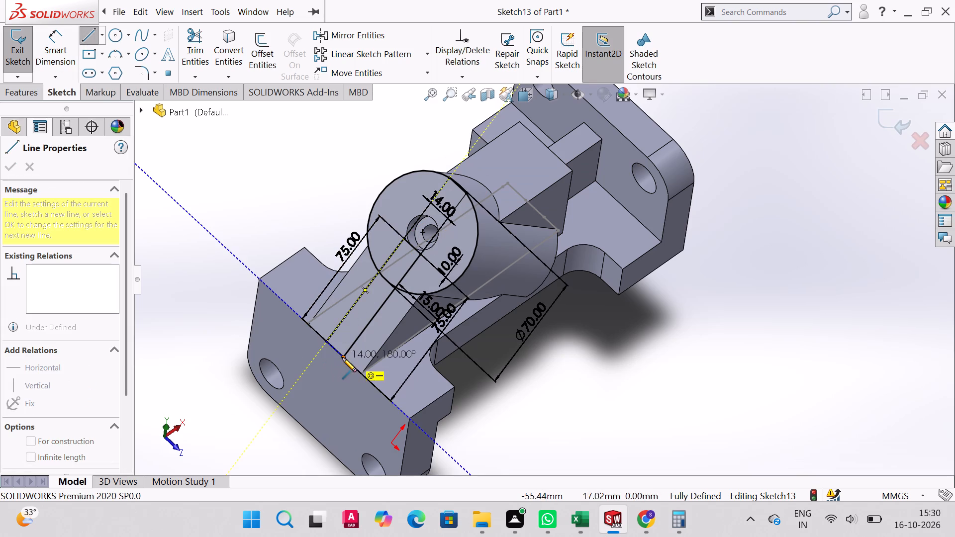
{"action": "left_click", "coordinate": [343, 359]}
{"action": "right_click", "coordinate": [336, 359]}
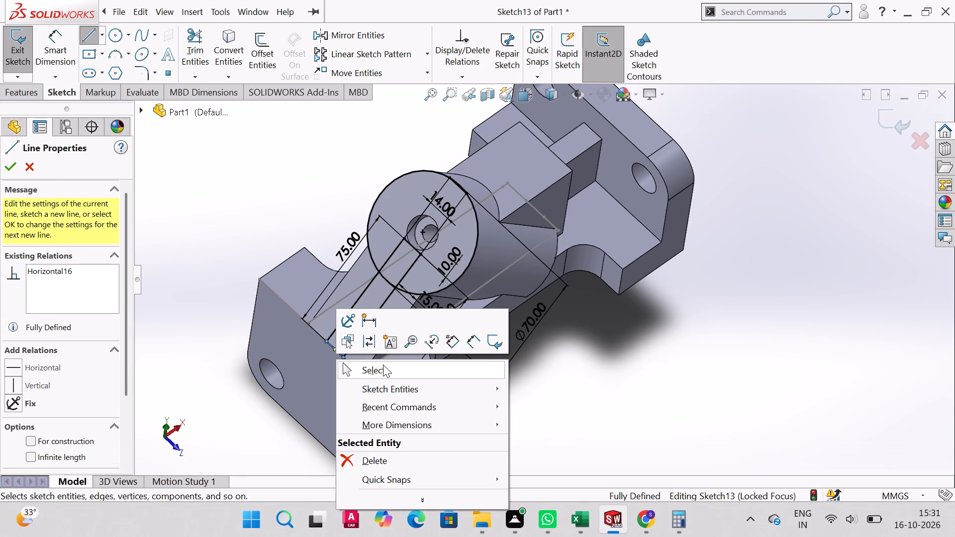
{"action": "left_click", "coordinate": [383, 364]}
Exit Sketch13 and rebuild the part with the edited slot profile.
{"action": "left_click", "coordinate": [32, 97]}
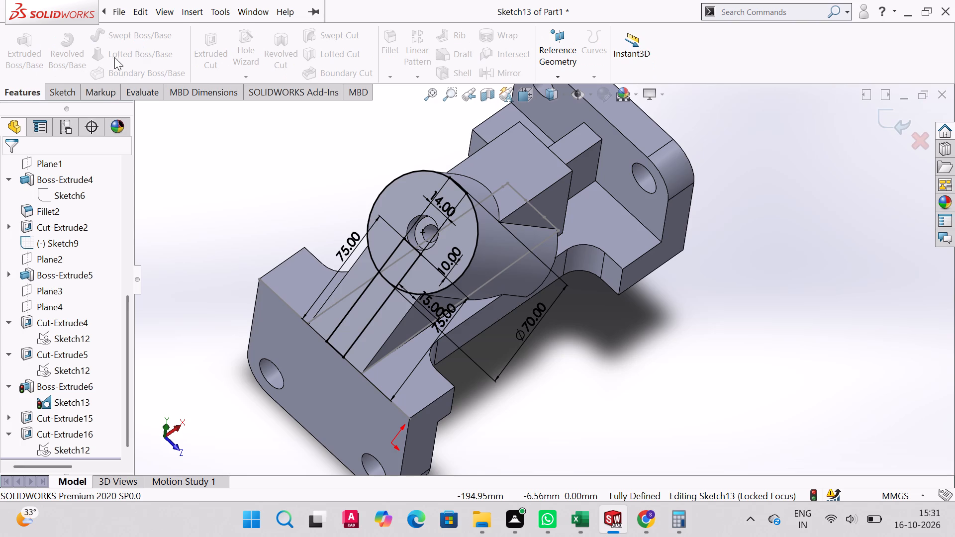
{"action": "left_click", "coordinate": [66, 104]}
{"action": "left_click", "coordinate": [66, 97]}
{"action": "left_click", "coordinate": [6, 45]}
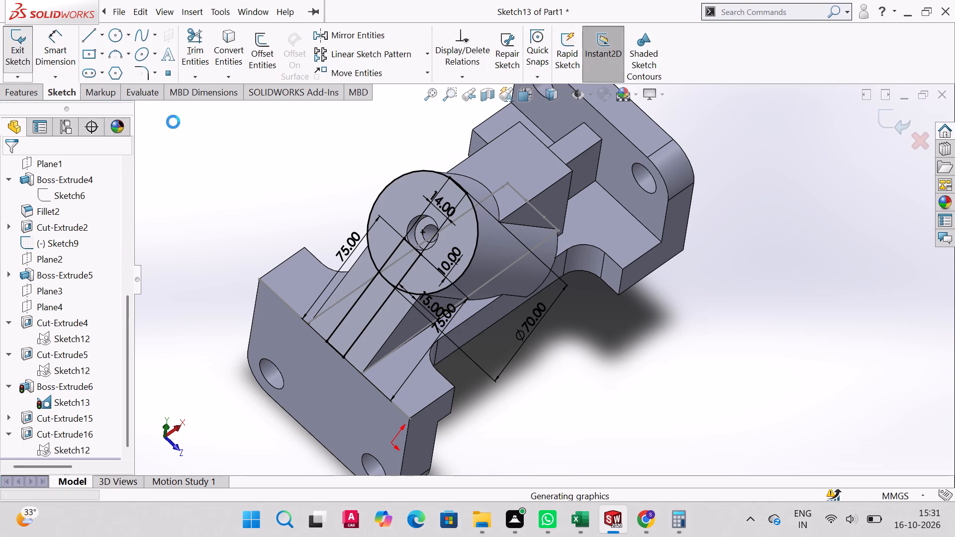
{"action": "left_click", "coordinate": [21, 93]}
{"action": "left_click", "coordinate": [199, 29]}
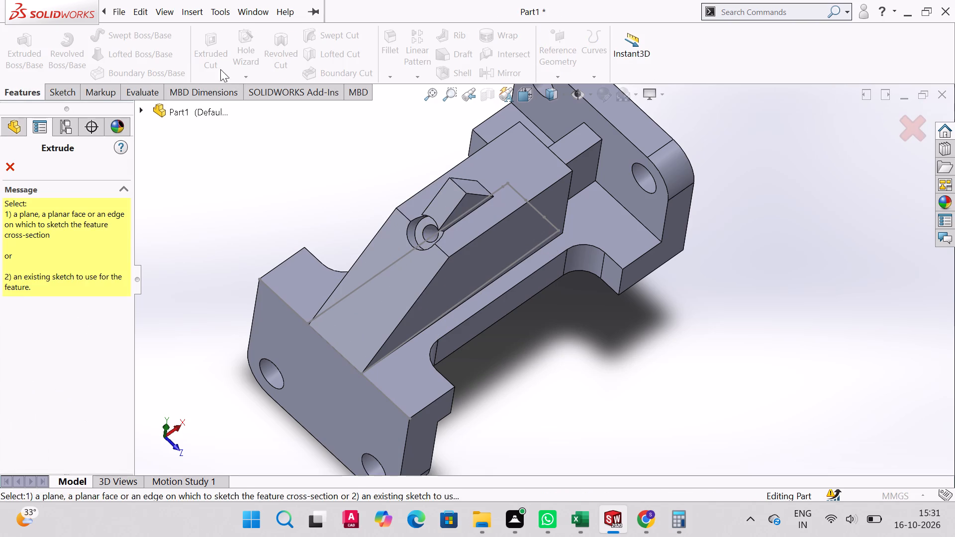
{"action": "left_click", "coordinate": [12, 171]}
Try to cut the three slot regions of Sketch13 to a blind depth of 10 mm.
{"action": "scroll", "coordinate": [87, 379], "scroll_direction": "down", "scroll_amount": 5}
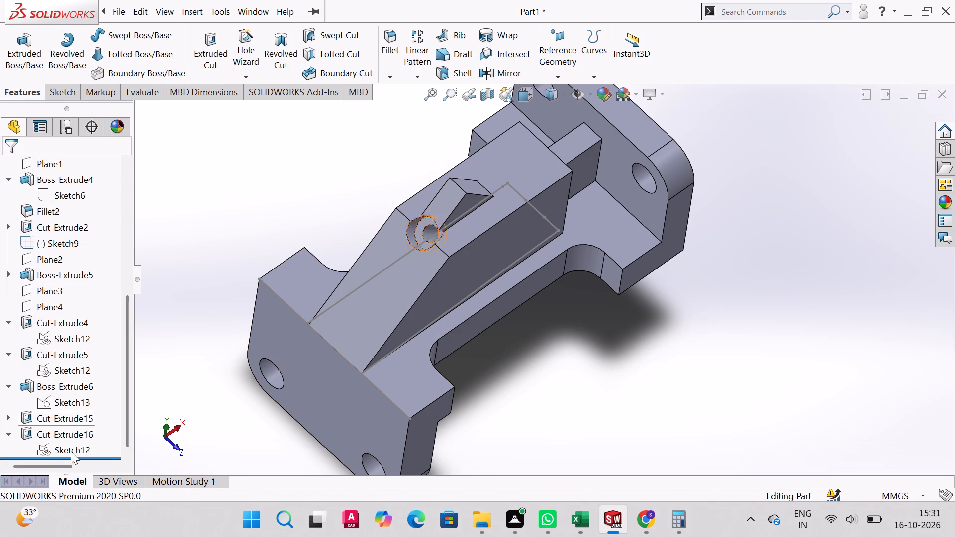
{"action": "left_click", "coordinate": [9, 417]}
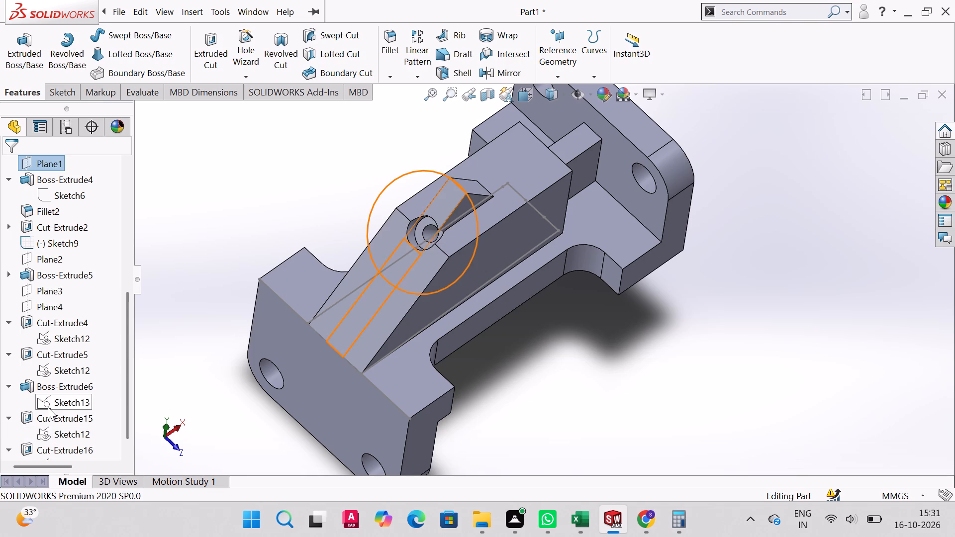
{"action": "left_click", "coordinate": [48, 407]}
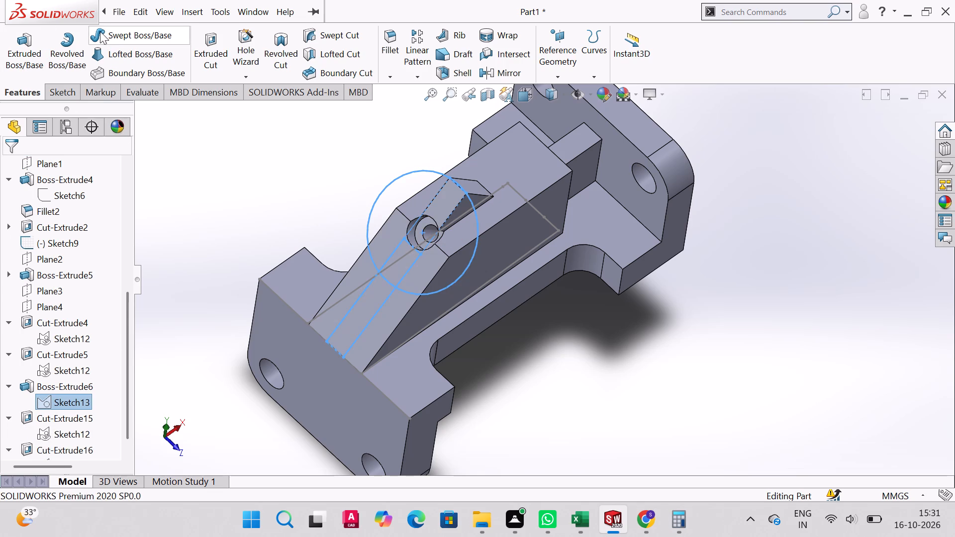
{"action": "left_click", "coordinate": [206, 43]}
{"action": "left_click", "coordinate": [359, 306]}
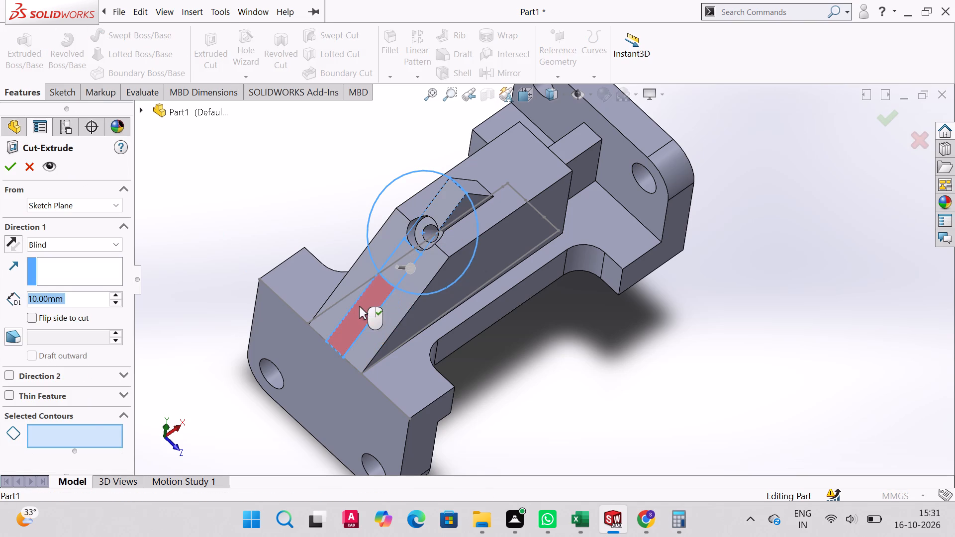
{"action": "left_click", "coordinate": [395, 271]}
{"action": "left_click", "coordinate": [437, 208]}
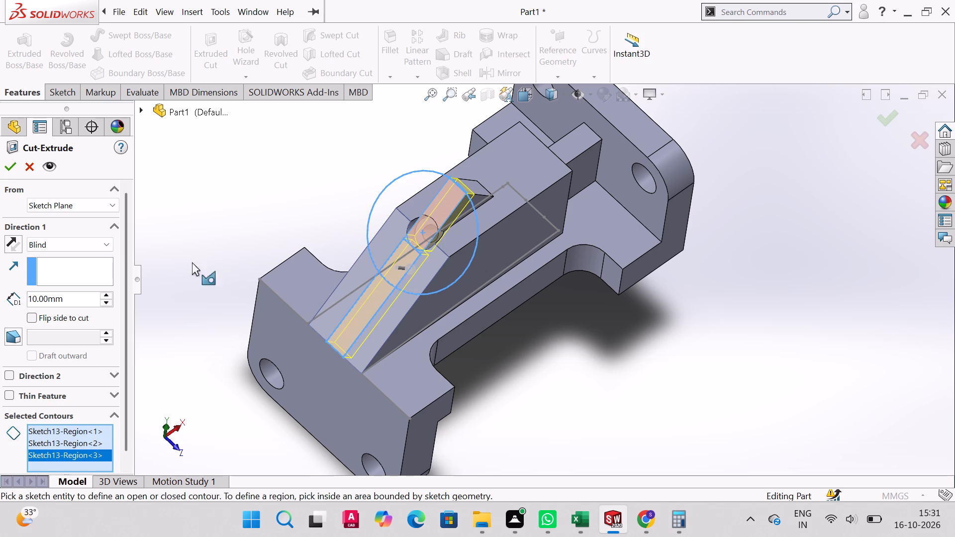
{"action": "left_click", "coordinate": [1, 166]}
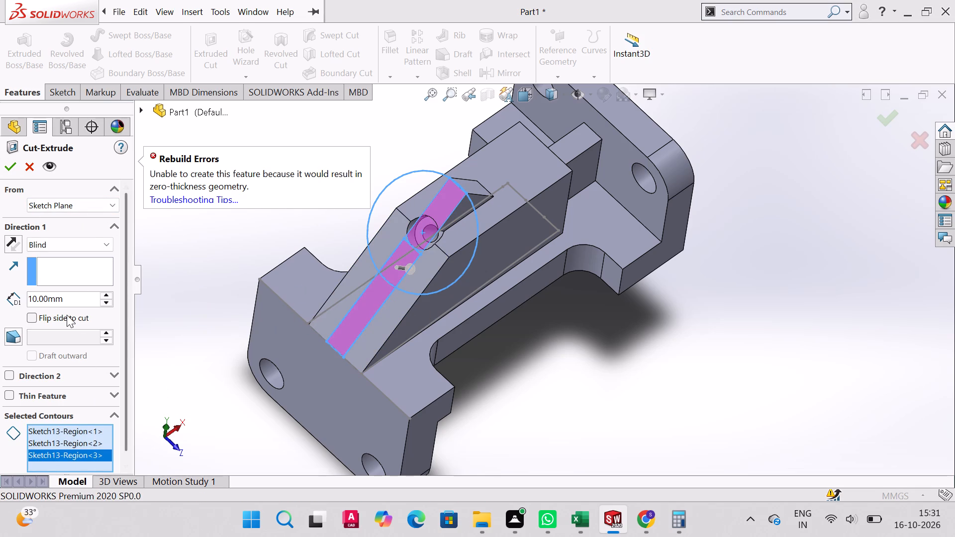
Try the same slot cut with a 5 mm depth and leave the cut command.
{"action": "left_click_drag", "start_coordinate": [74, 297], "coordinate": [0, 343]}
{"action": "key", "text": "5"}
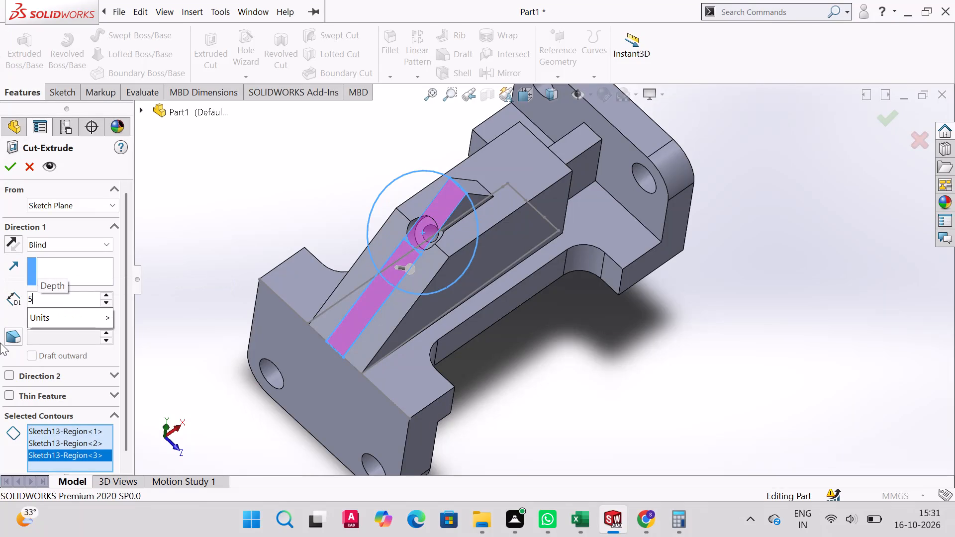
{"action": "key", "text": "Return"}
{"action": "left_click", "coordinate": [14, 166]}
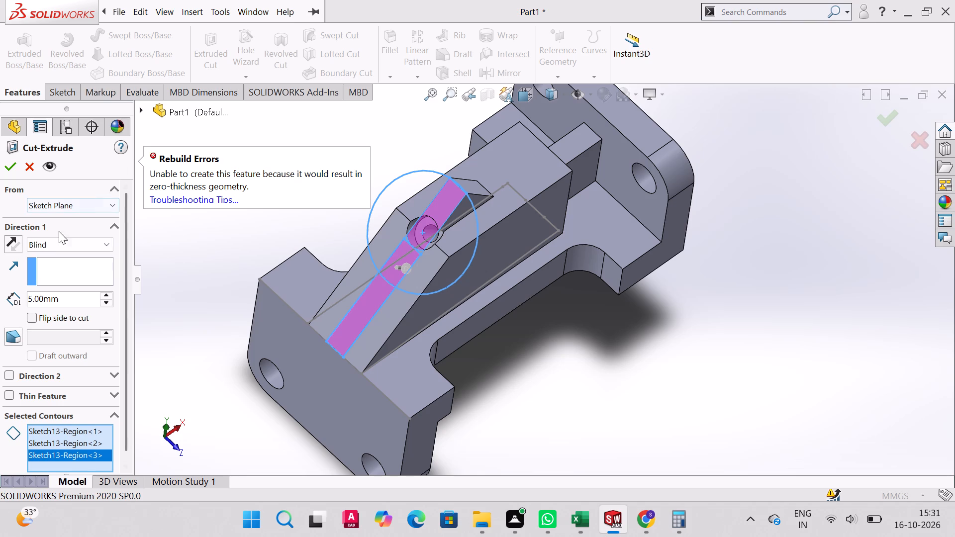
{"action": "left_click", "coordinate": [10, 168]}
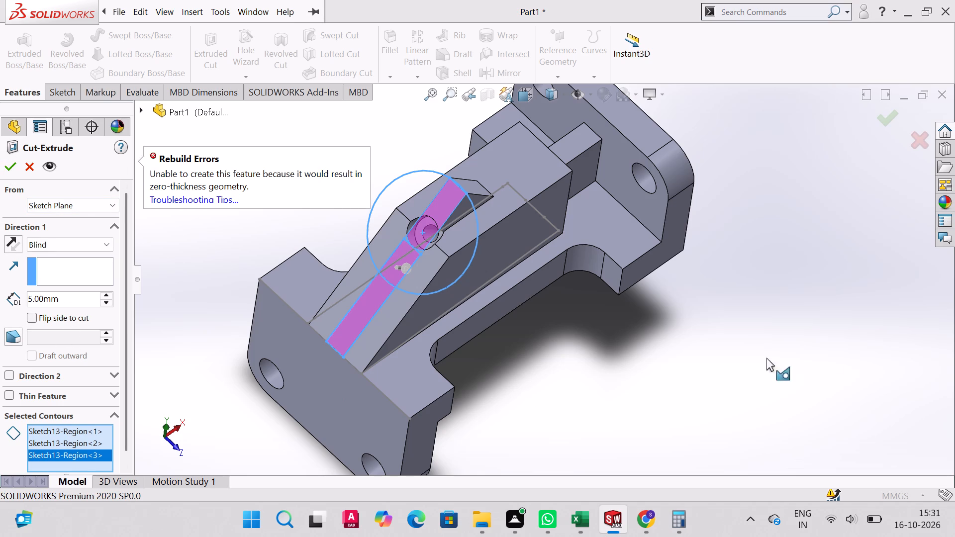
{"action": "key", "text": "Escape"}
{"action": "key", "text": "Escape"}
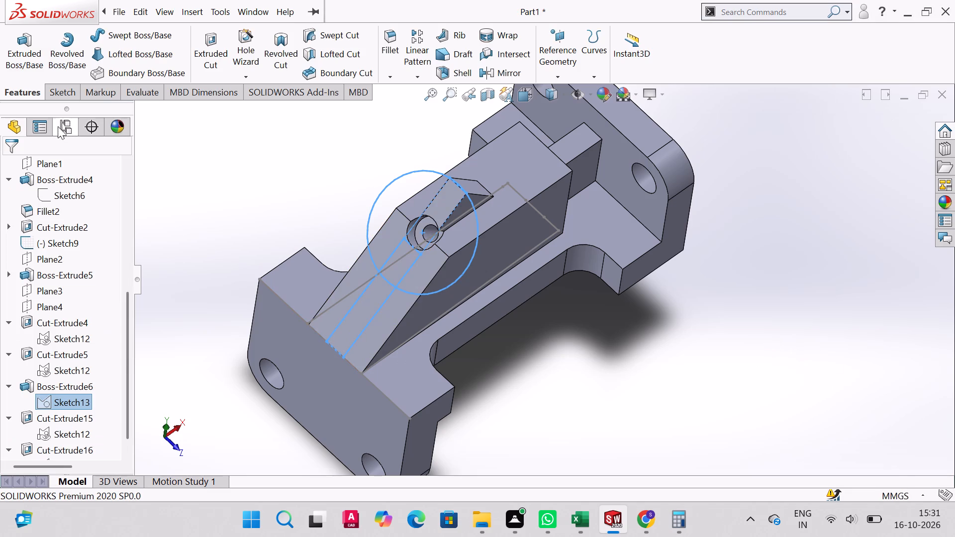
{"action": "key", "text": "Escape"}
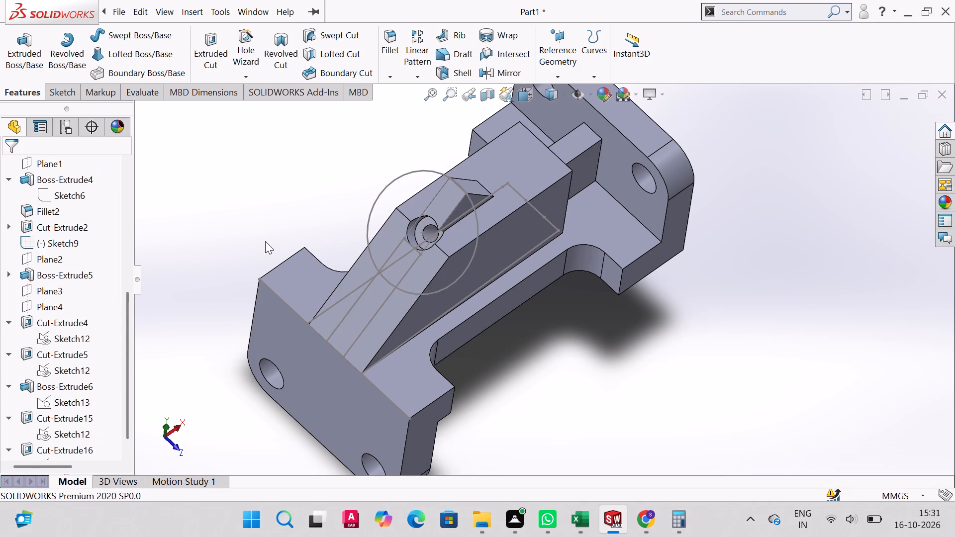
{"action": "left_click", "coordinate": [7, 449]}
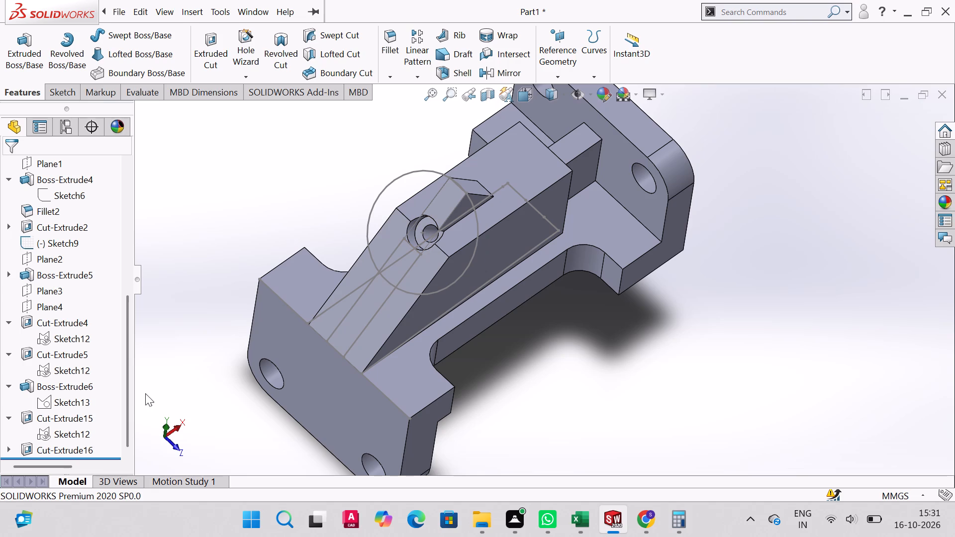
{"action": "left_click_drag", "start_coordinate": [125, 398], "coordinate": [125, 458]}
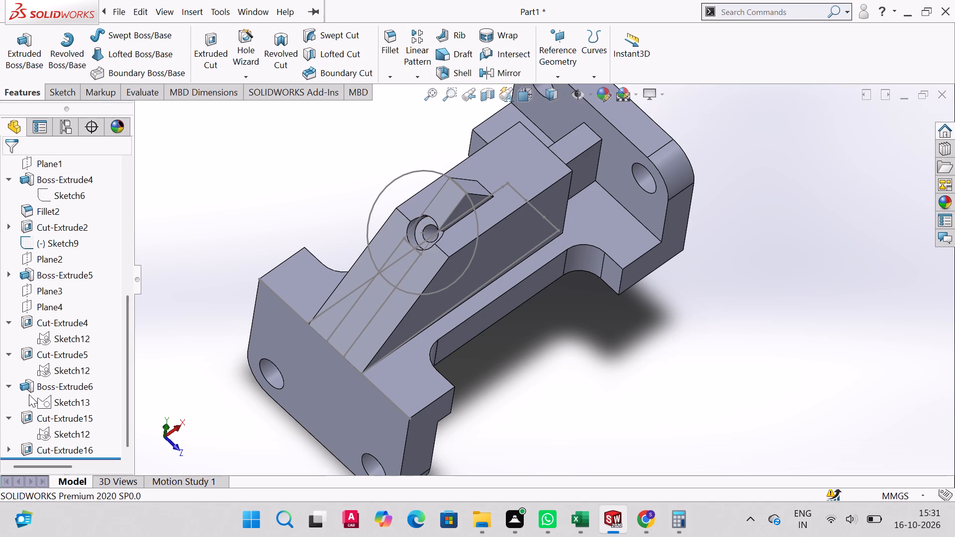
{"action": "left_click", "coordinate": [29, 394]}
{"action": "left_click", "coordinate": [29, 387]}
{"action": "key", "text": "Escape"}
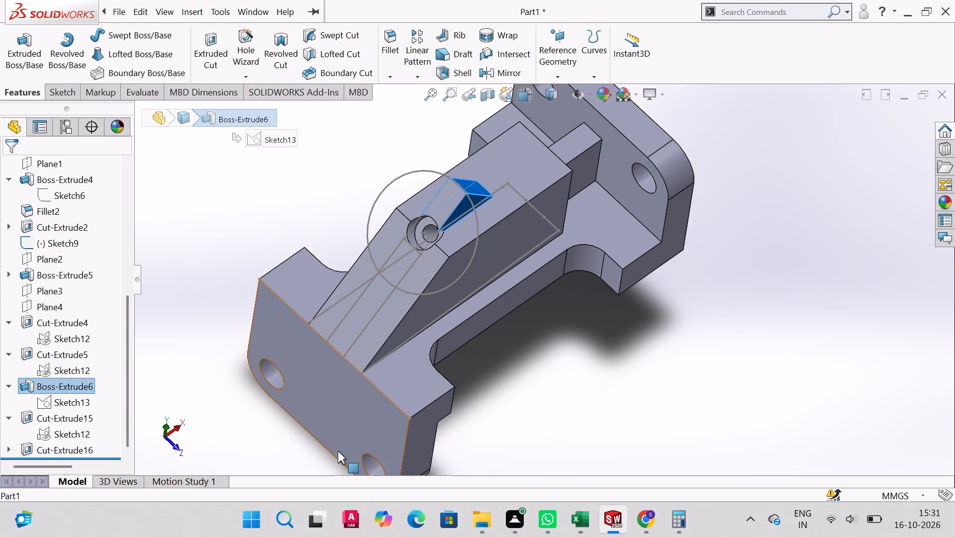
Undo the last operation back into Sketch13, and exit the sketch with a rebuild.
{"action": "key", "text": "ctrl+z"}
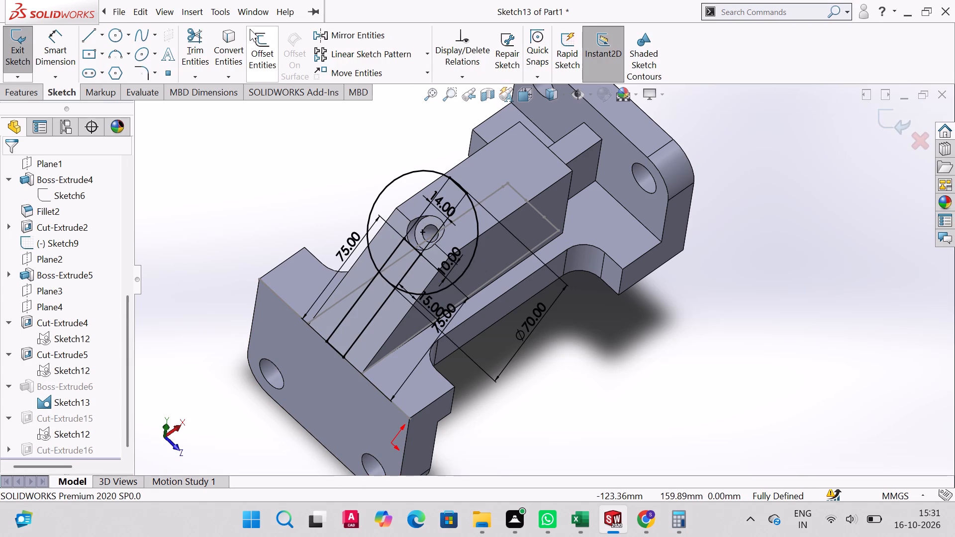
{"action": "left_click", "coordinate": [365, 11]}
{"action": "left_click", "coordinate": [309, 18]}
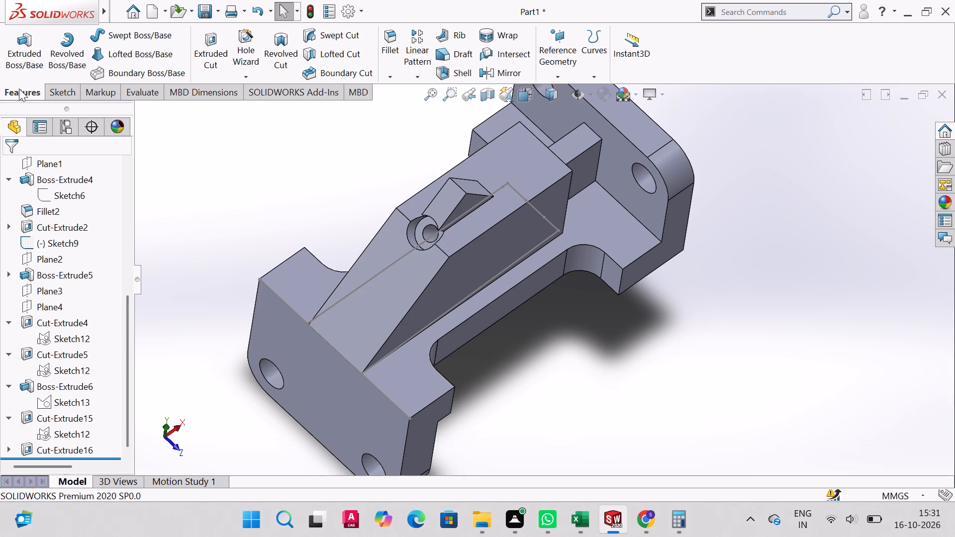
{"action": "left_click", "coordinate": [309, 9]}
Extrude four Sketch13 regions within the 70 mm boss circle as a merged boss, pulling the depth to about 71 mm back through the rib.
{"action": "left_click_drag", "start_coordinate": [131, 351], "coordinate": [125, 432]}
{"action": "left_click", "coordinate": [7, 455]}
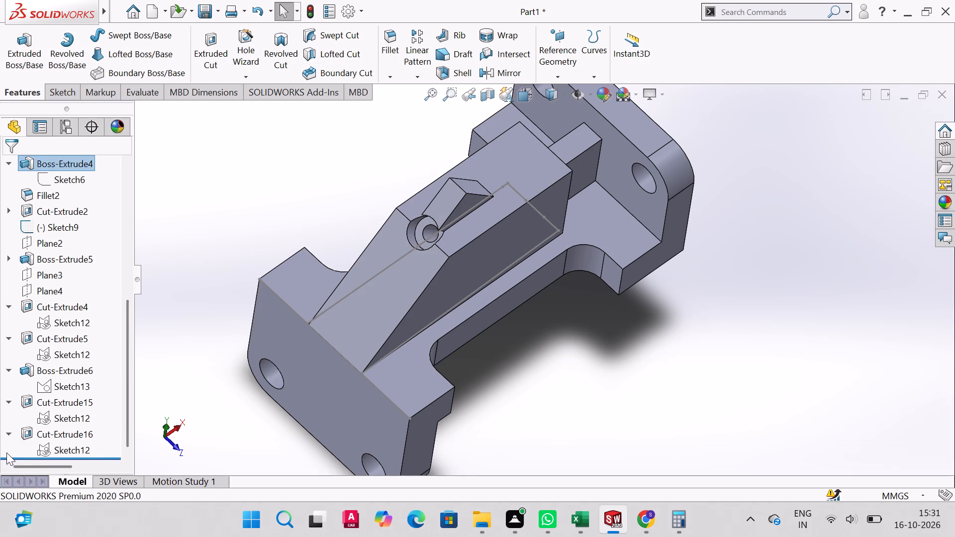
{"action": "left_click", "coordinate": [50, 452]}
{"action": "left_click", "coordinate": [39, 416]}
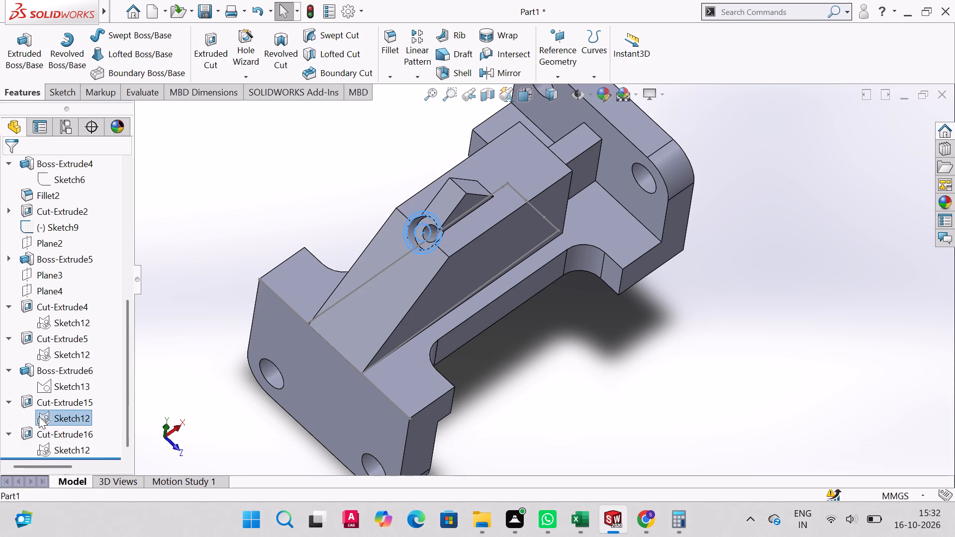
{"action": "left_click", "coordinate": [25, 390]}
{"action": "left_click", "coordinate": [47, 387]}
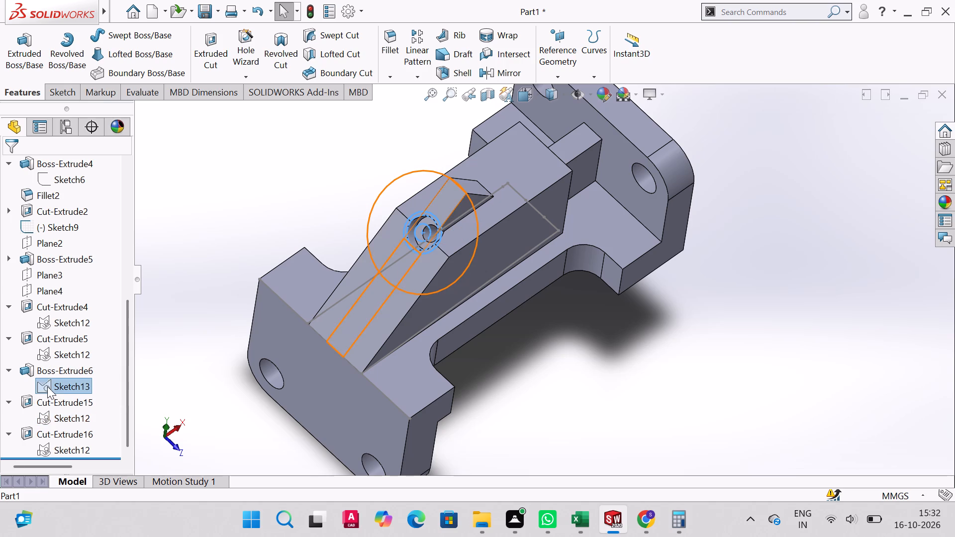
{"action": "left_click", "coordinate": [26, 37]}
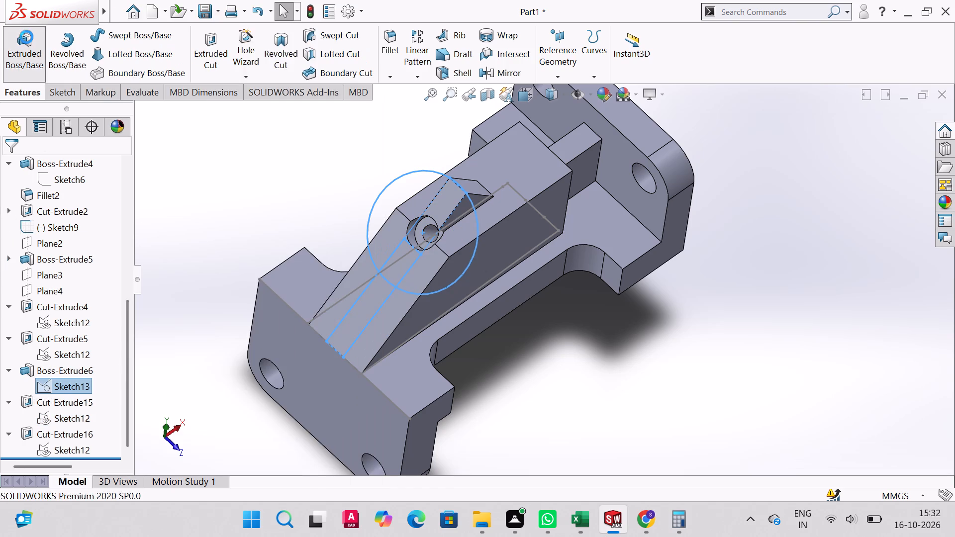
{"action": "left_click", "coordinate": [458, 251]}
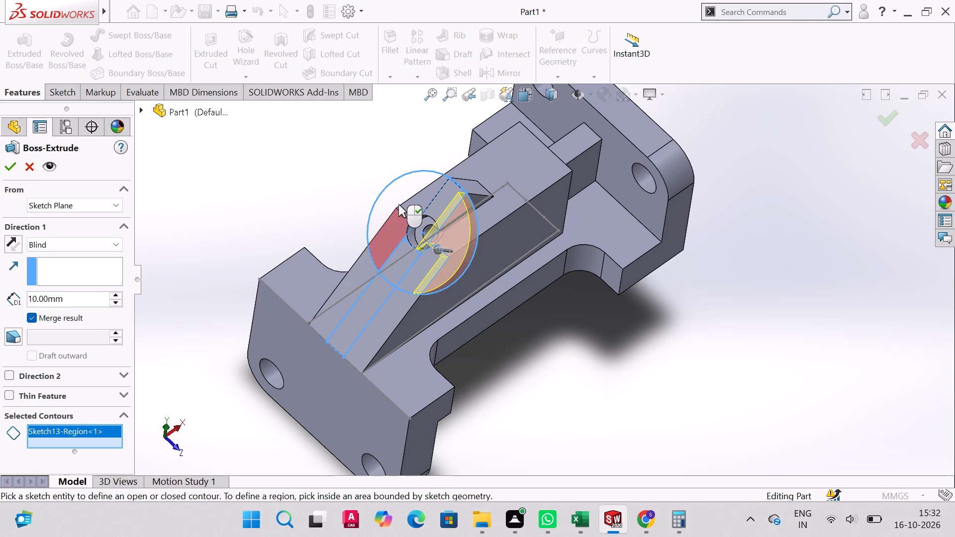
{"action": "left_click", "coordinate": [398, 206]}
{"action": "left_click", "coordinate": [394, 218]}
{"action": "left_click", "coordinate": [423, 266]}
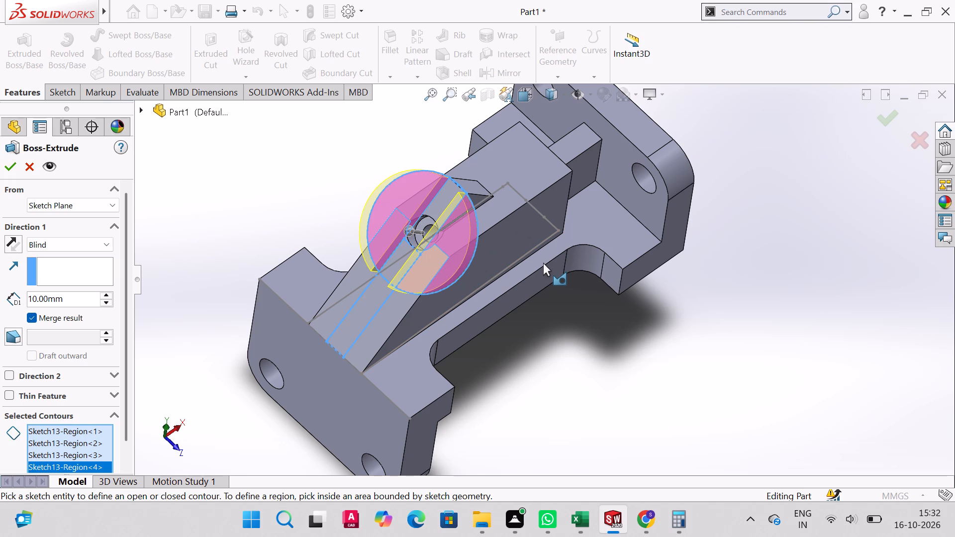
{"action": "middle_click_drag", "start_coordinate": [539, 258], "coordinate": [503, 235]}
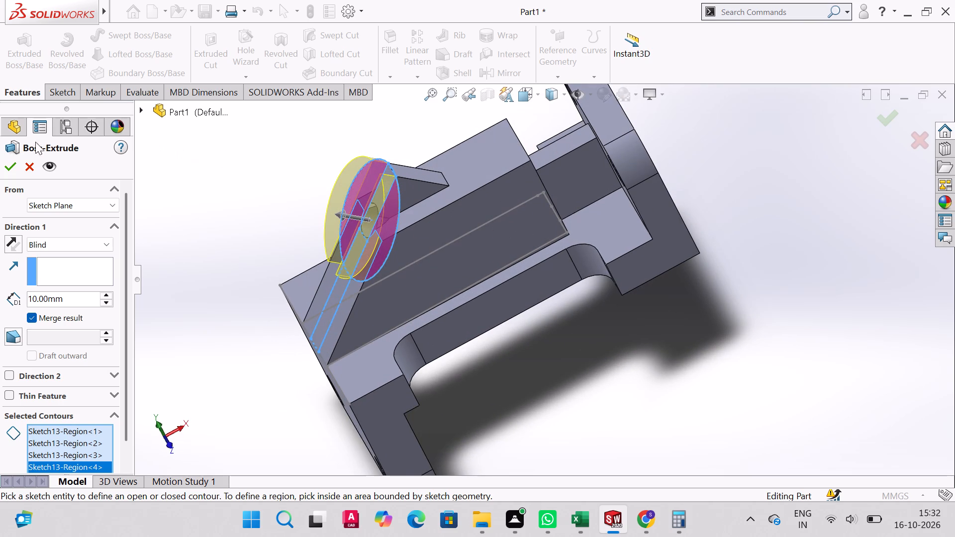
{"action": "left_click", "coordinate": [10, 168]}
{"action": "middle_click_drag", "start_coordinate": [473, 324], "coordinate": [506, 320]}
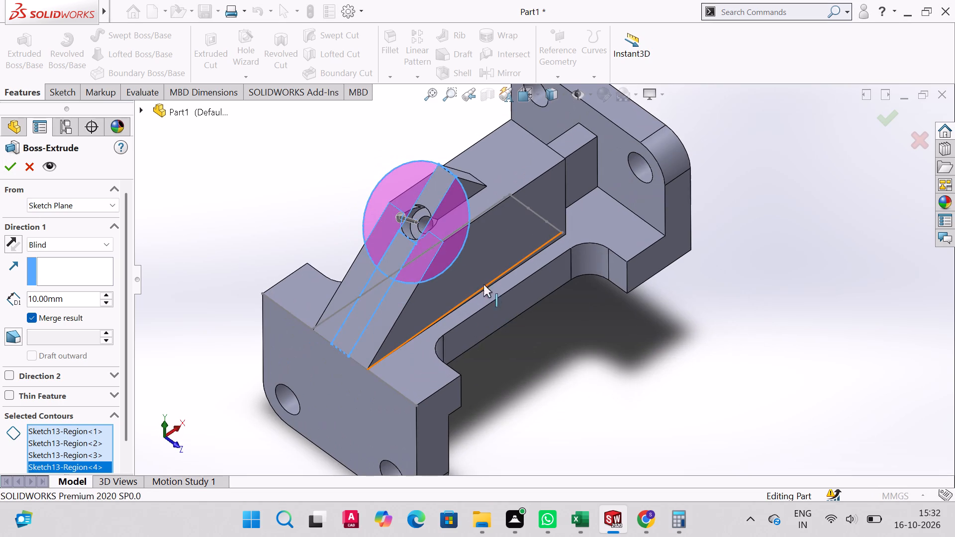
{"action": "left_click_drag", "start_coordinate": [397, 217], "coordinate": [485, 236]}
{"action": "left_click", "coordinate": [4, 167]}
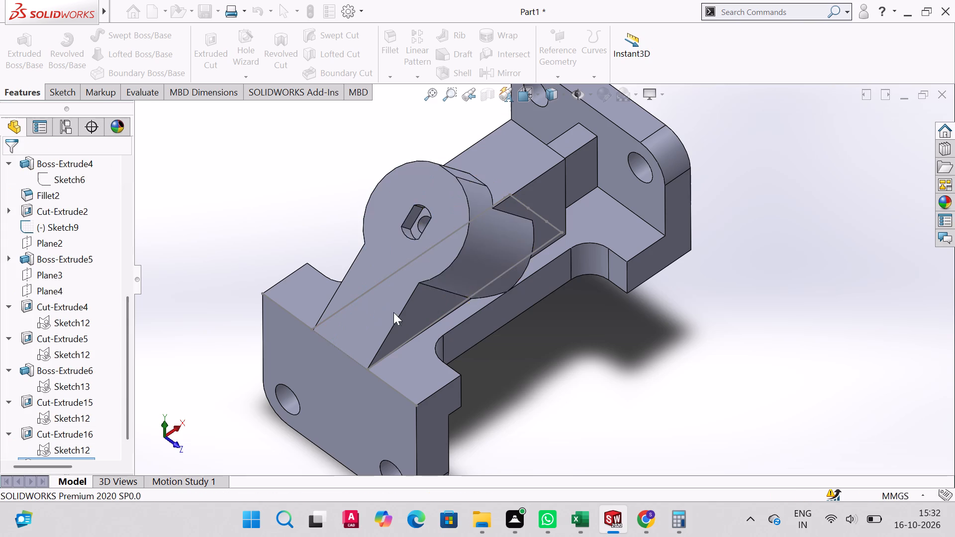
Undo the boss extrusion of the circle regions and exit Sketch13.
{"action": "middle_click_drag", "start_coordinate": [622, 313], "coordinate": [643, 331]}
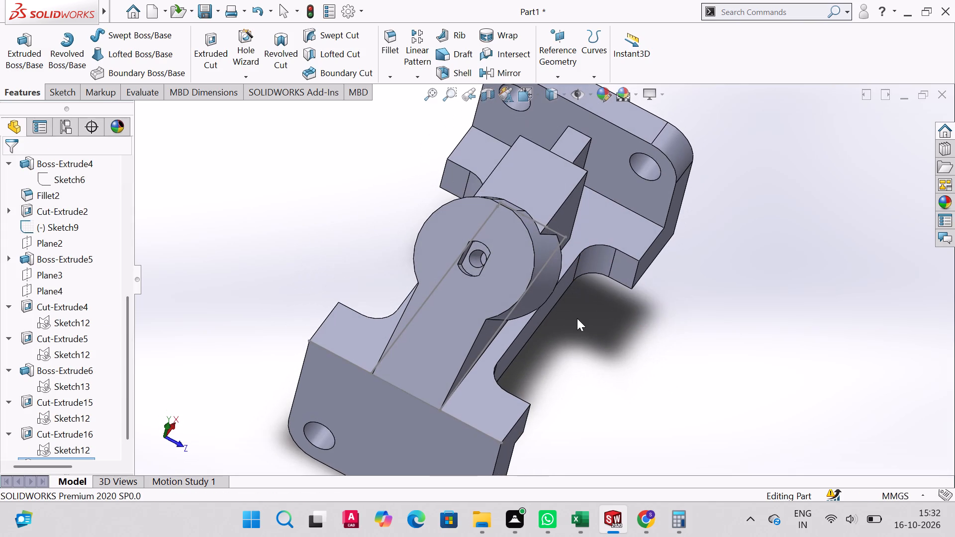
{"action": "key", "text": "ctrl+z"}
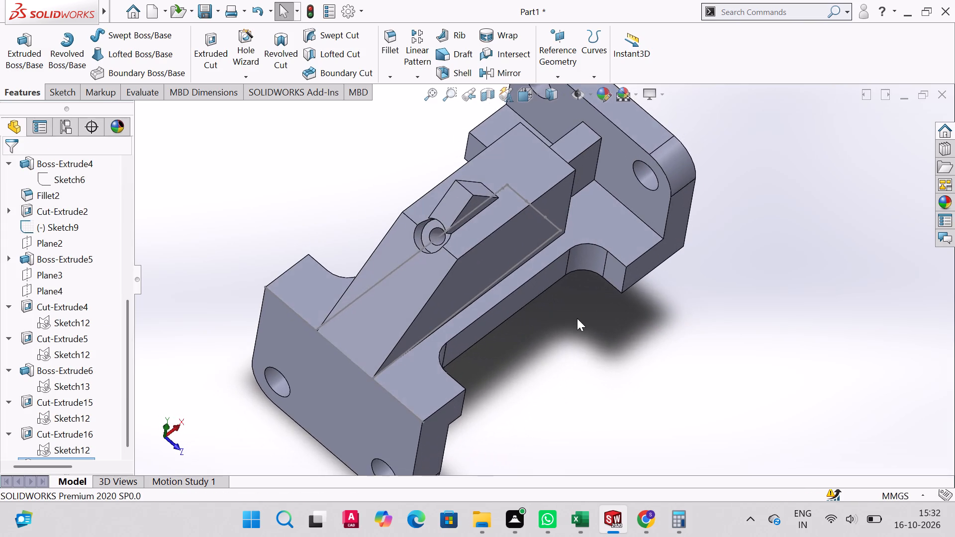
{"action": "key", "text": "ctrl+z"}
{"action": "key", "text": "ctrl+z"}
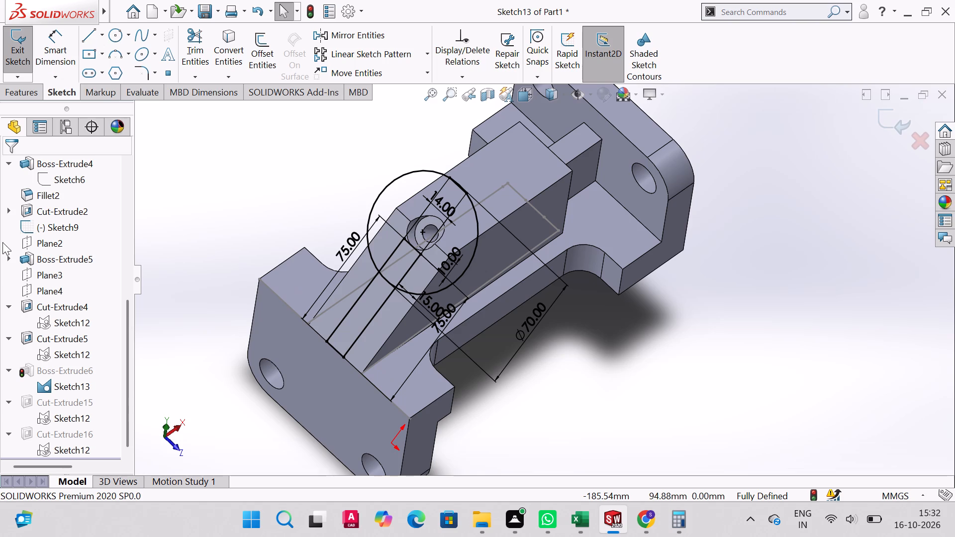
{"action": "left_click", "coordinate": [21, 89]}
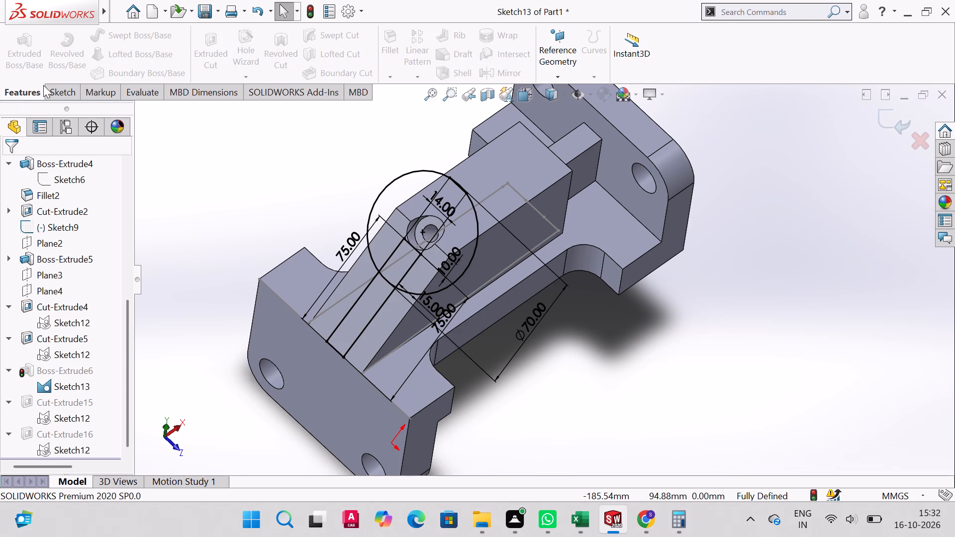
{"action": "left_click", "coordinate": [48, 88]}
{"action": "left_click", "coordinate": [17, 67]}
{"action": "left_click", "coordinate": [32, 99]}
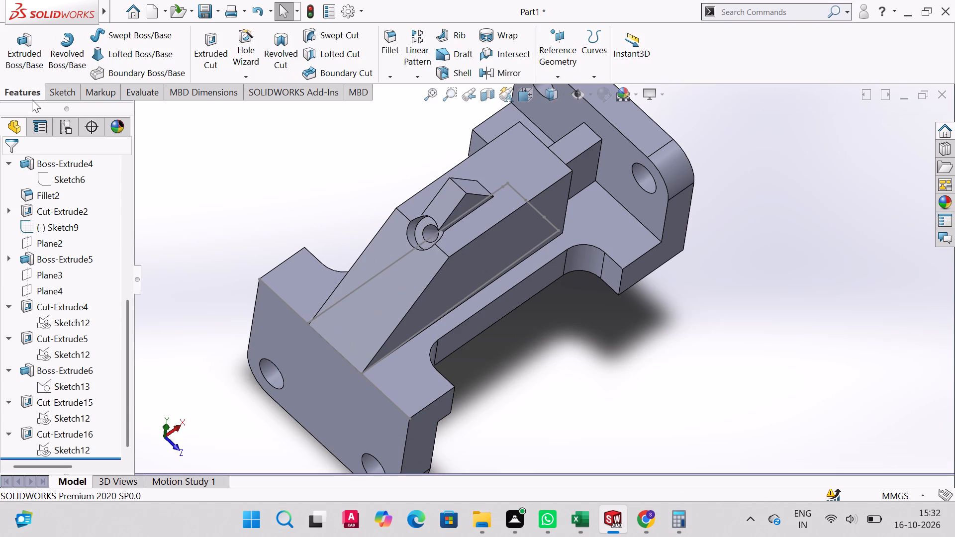
Extrude the two Sketch13 circle regions on either side of the slot as a merged blind boss, 79 mm back through the rib.
{"action": "left_click", "coordinate": [14, 56]}
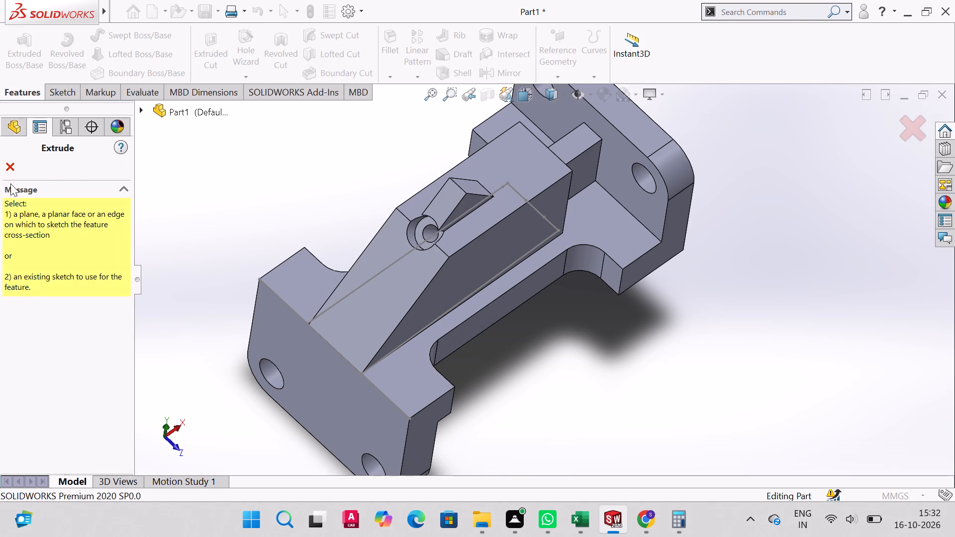
{"action": "left_click", "coordinate": [15, 162]}
{"action": "scroll", "coordinate": [89, 438], "scroll_direction": "down", "scroll_amount": 5}
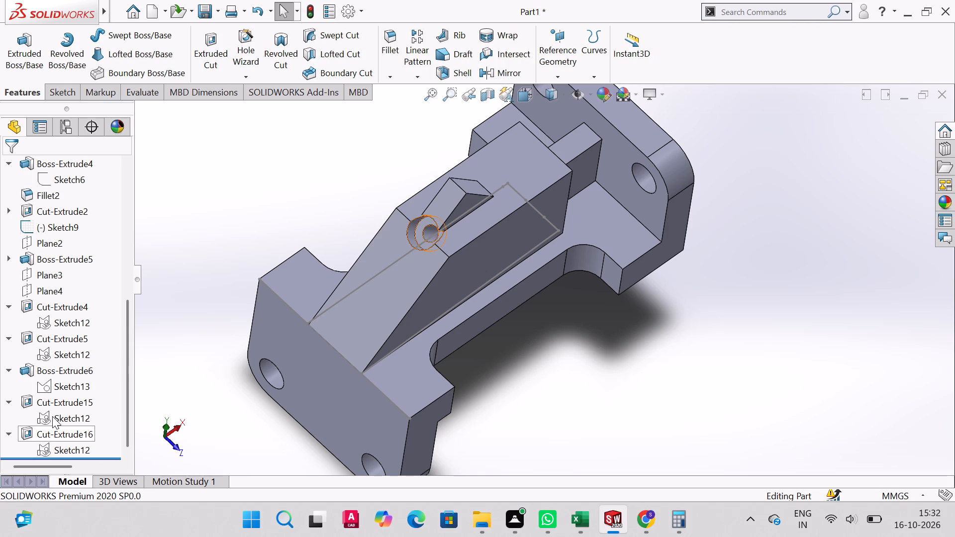
{"action": "left_click", "coordinate": [57, 385]}
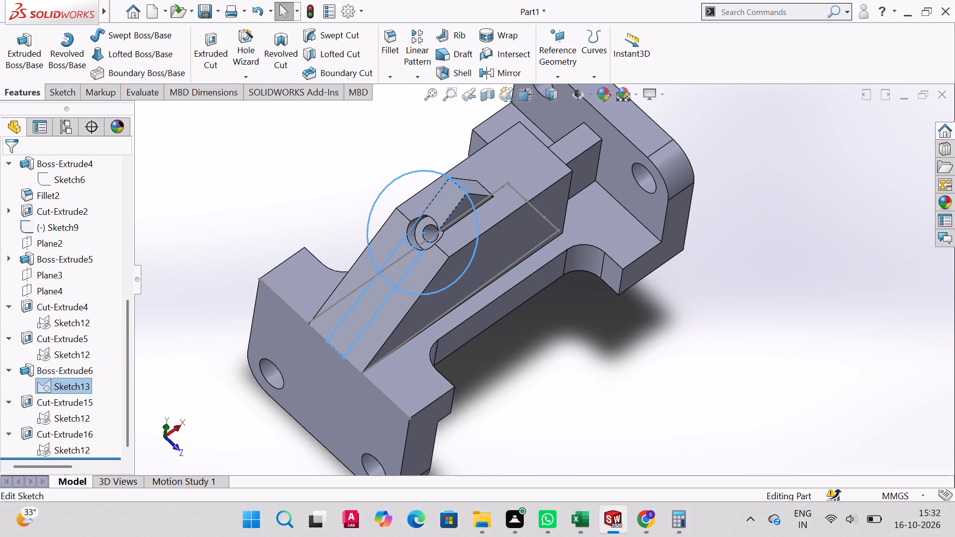
{"action": "left_click", "coordinate": [27, 38]}
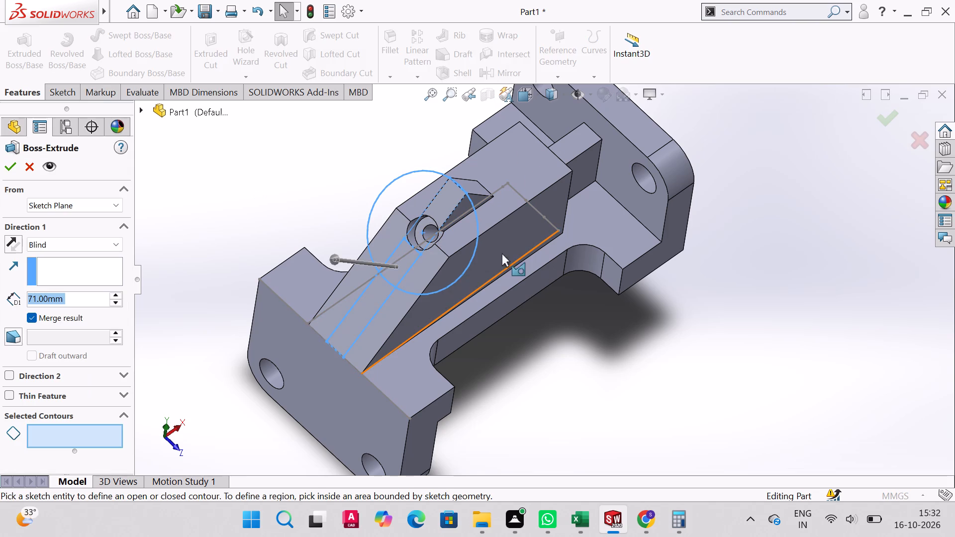
{"action": "left_click", "coordinate": [465, 259]}
{"action": "left_click", "coordinate": [399, 189]}
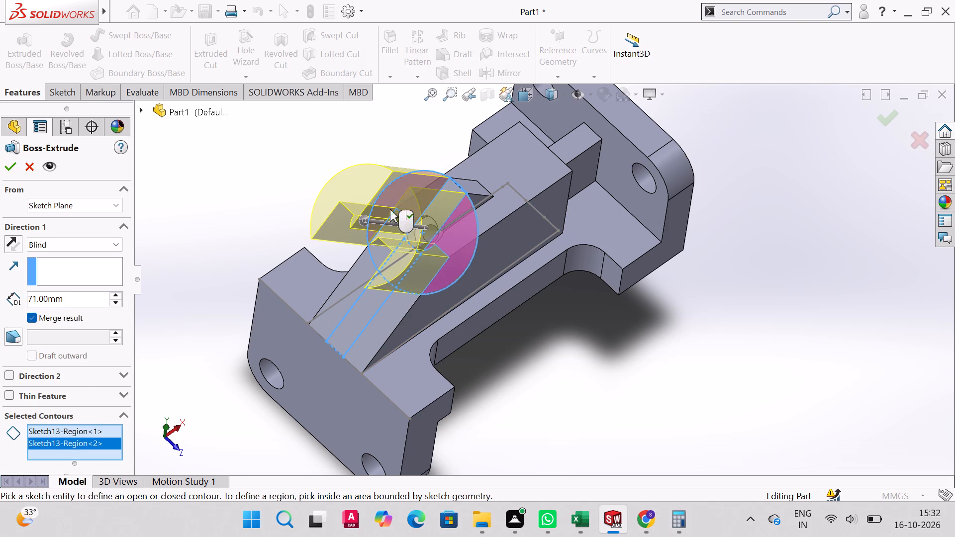
{"action": "left_click_drag", "start_coordinate": [369, 221], "coordinate": [489, 236]}
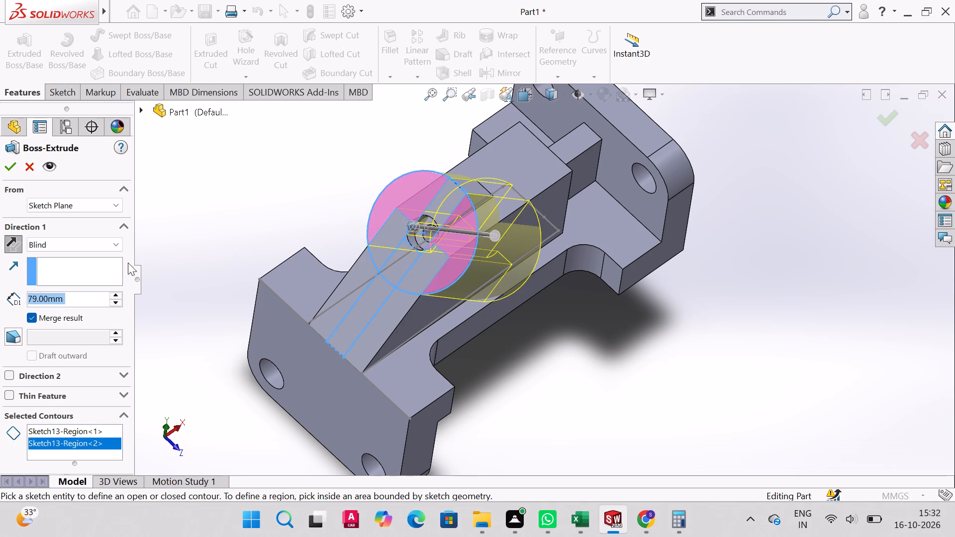
{"action": "left_click", "coordinate": [15, 173]}
Examine the extruded round boss and its central slot opening from isometric and several other orientations.
{"action": "middle_click_drag", "start_coordinate": [558, 307], "coordinate": [565, 292]}
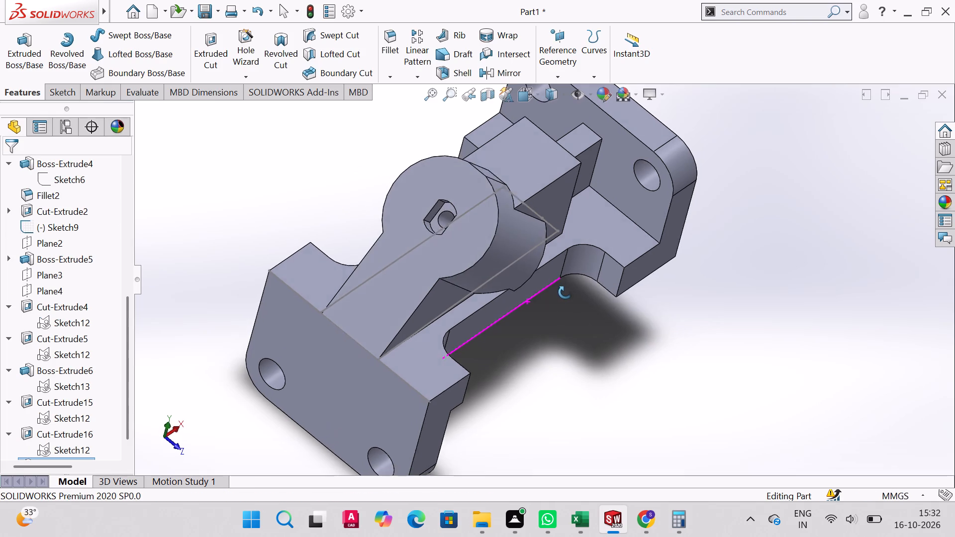
{"action": "middle_click_drag", "start_coordinate": [565, 292], "coordinate": [580, 332]}
{"action": "middle_click_drag", "start_coordinate": [657, 350], "coordinate": [645, 310]}
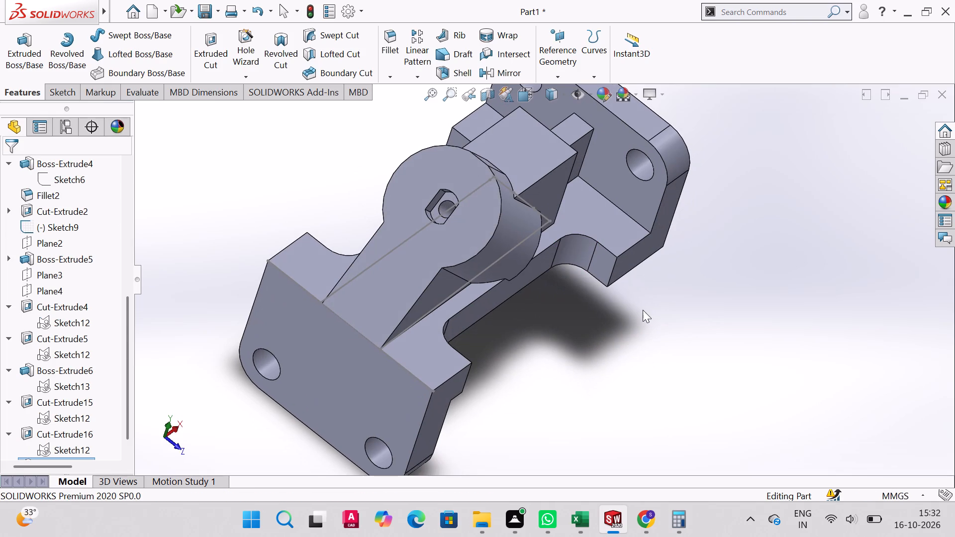
{"action": "key", "text": "ctrl+7"}
{"action": "middle_click_drag", "start_coordinate": [354, 226], "coordinate": [421, 275]}
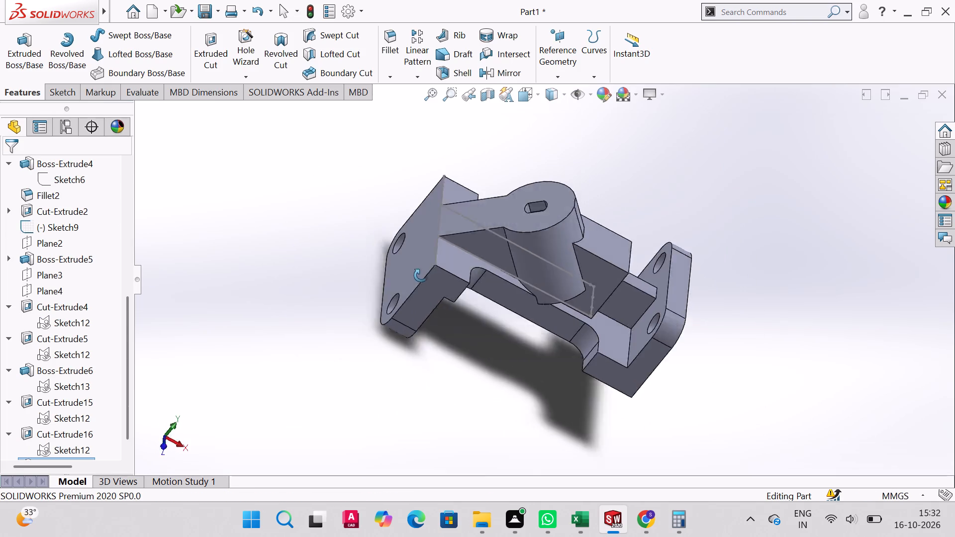
{"action": "middle_click_drag", "start_coordinate": [421, 275], "coordinate": [454, 363]}
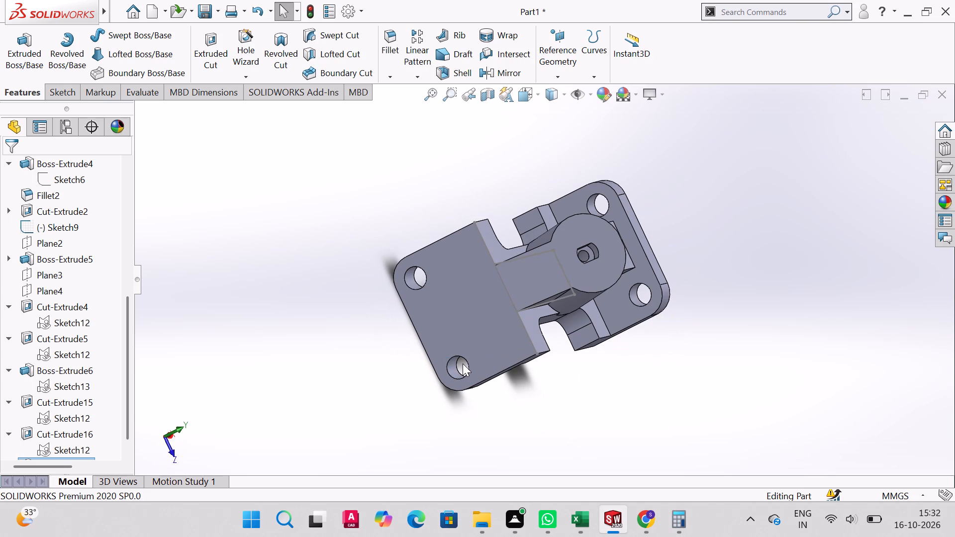
{"action": "left_click", "coordinate": [938, 258]}
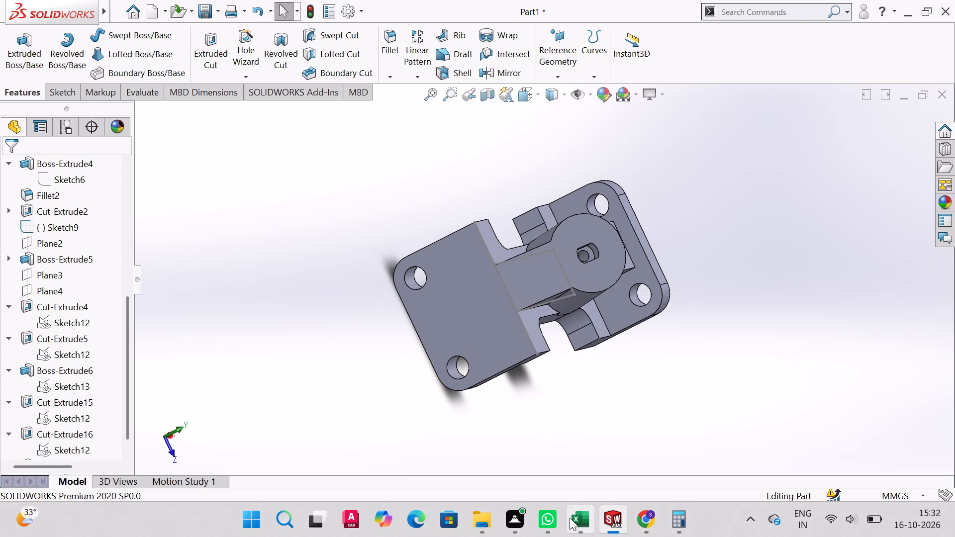
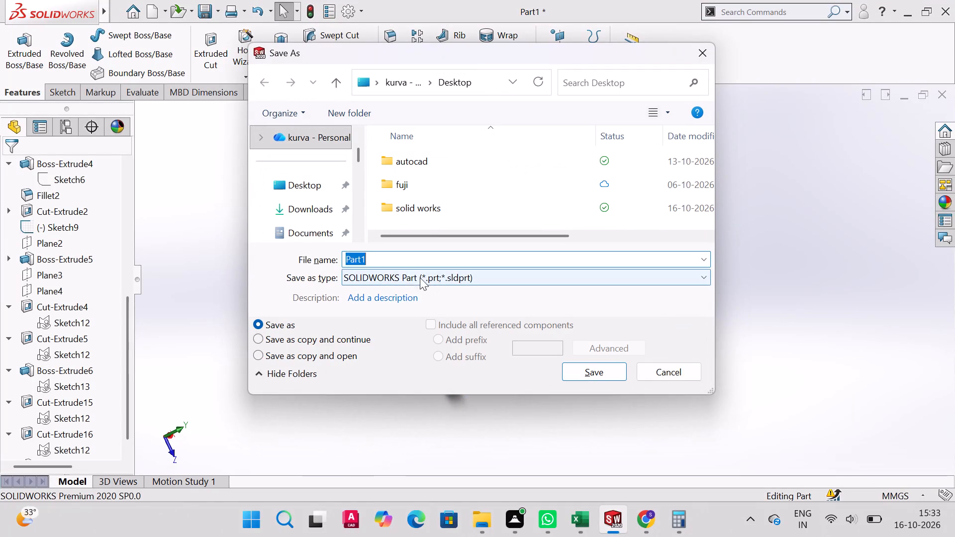
Save the part to the Desktop as a SOLIDWORKS Part file named "pillow block bracket".
{"action": "left_click_drag", "start_coordinate": [500, 262], "coordinate": [9, 277]}
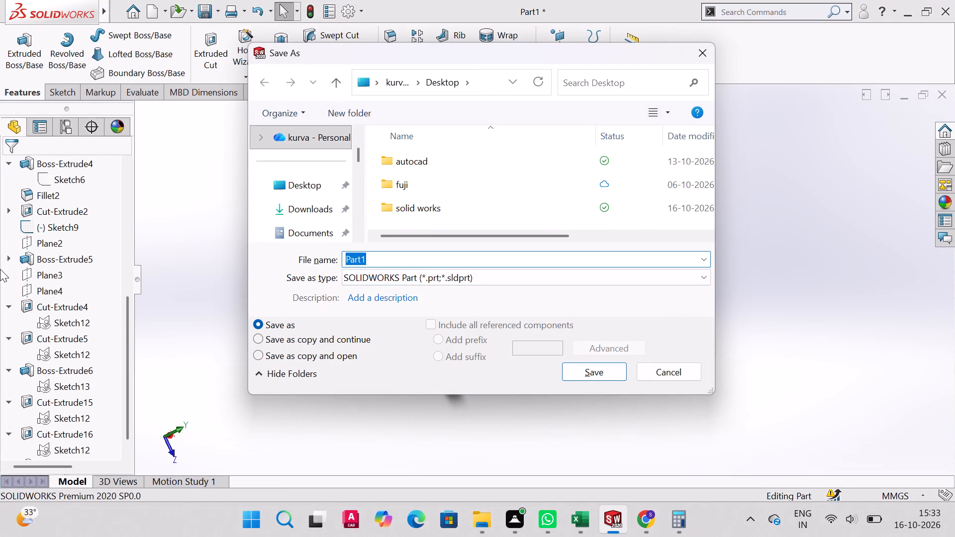
{"action": "key", "text": "ctrl+v"}
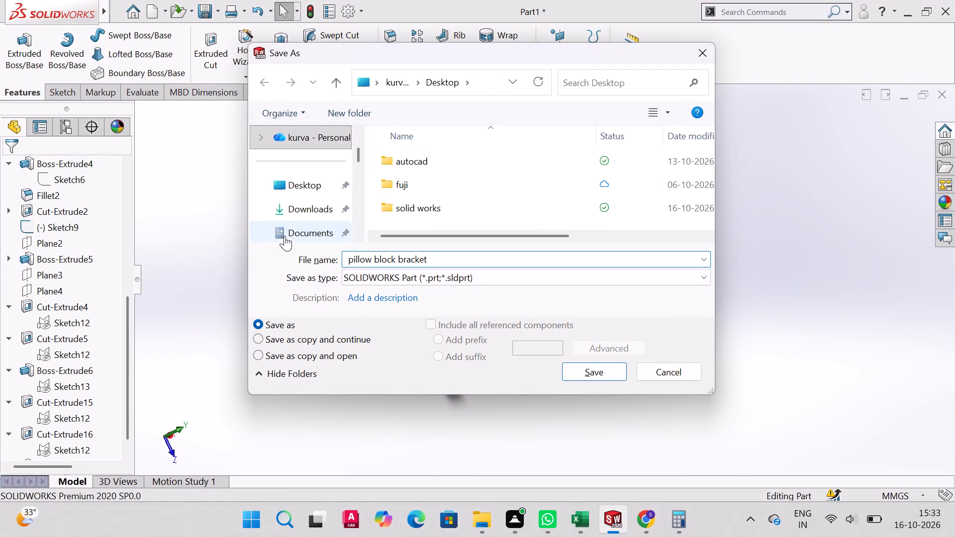
{"action": "left_click", "coordinate": [300, 185]}
{"action": "left_click", "coordinate": [579, 379]}
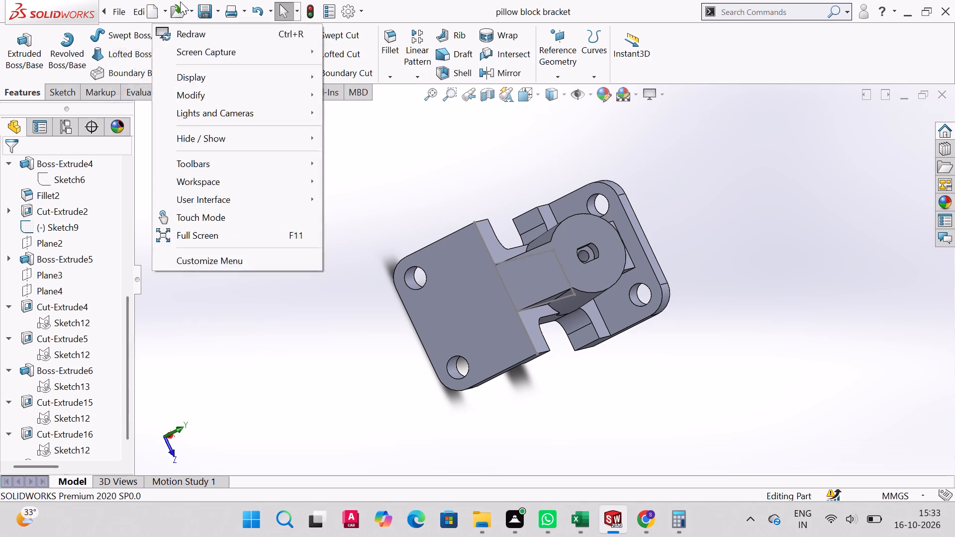
{"action": "left_click", "coordinate": [303, 376]}
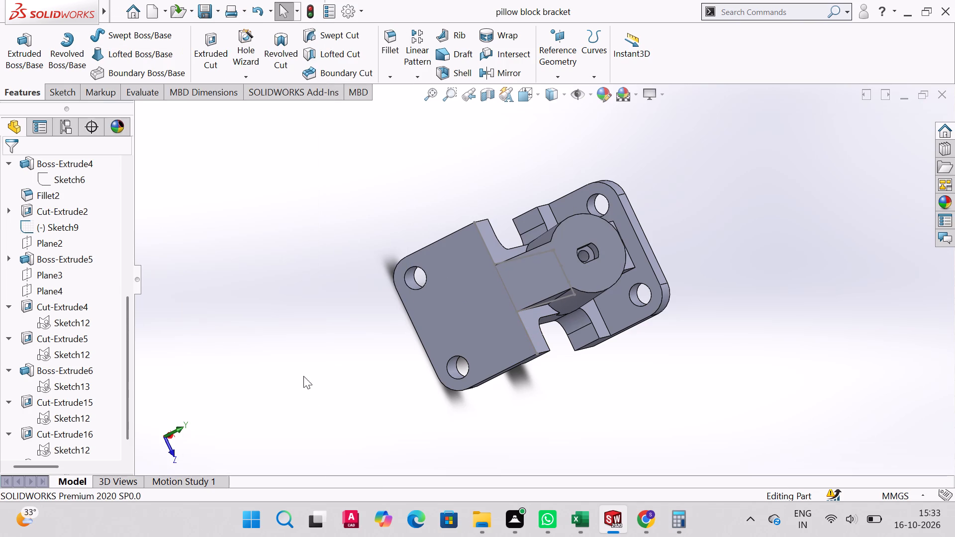
Save a PDF version of the part to the Desktop in Adobe Portable Document Format, keeping the name "pillow block bracket".
{"action": "left_click", "coordinate": [217, 13]}
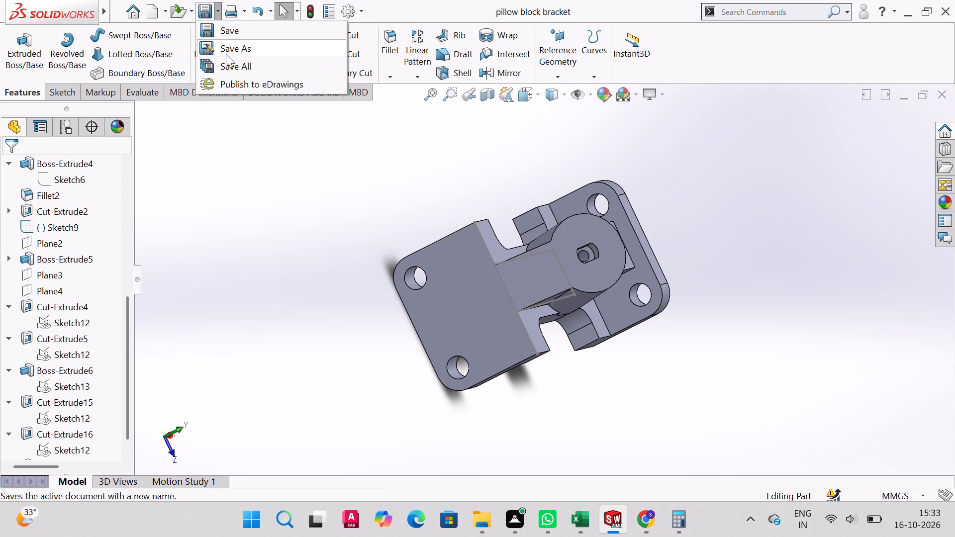
{"action": "left_click", "coordinate": [226, 52]}
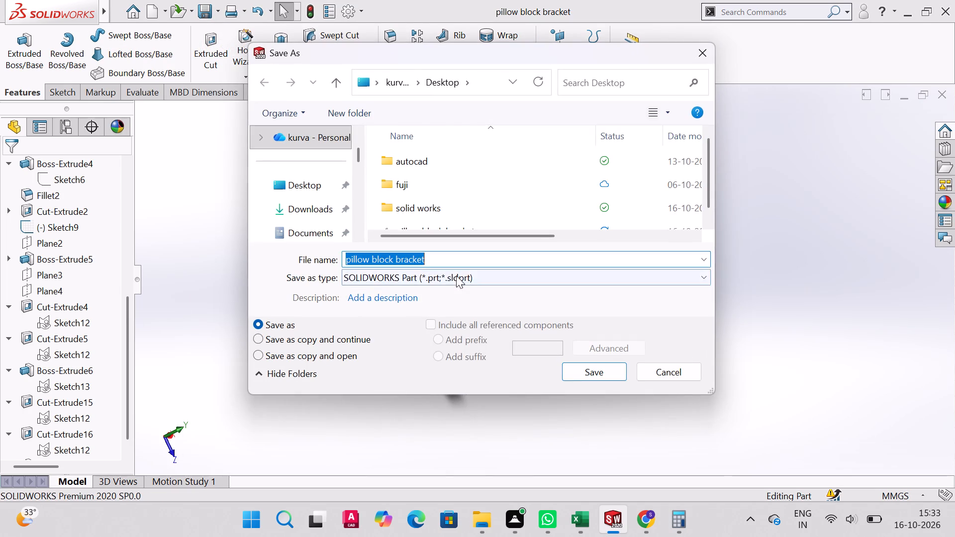
{"action": "left_click", "coordinate": [456, 275]}
{"action": "left_click", "coordinate": [459, 89]}
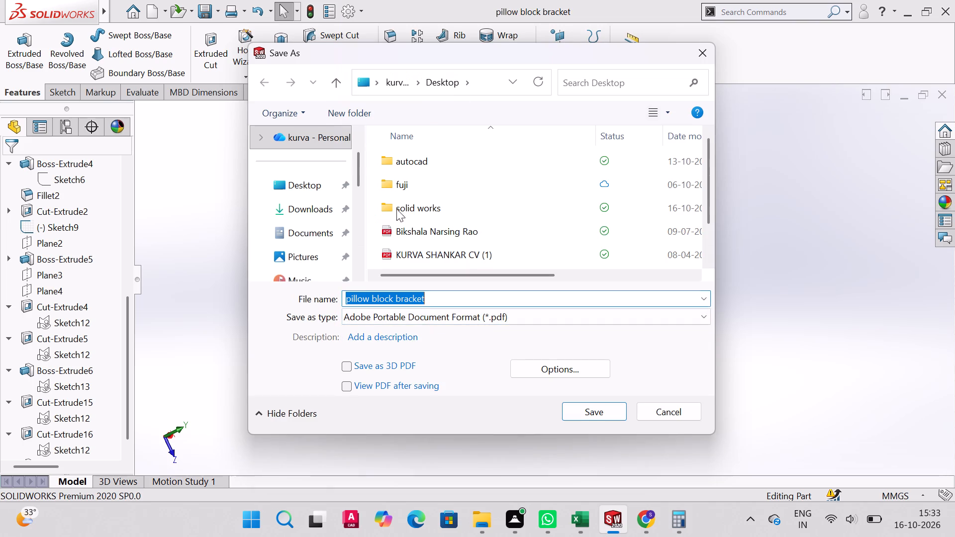
{"action": "left_click", "coordinate": [297, 192]}
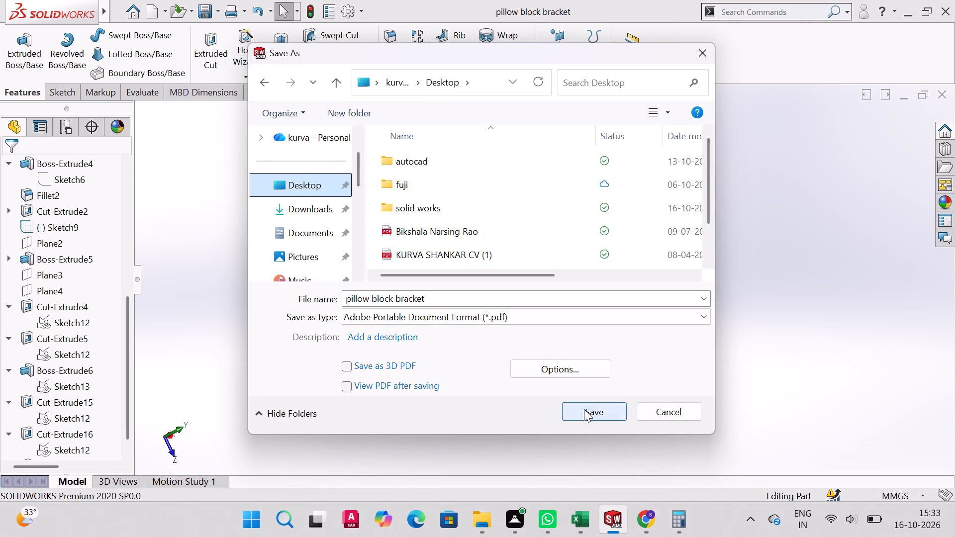
{"action": "left_click", "coordinate": [584, 409]}
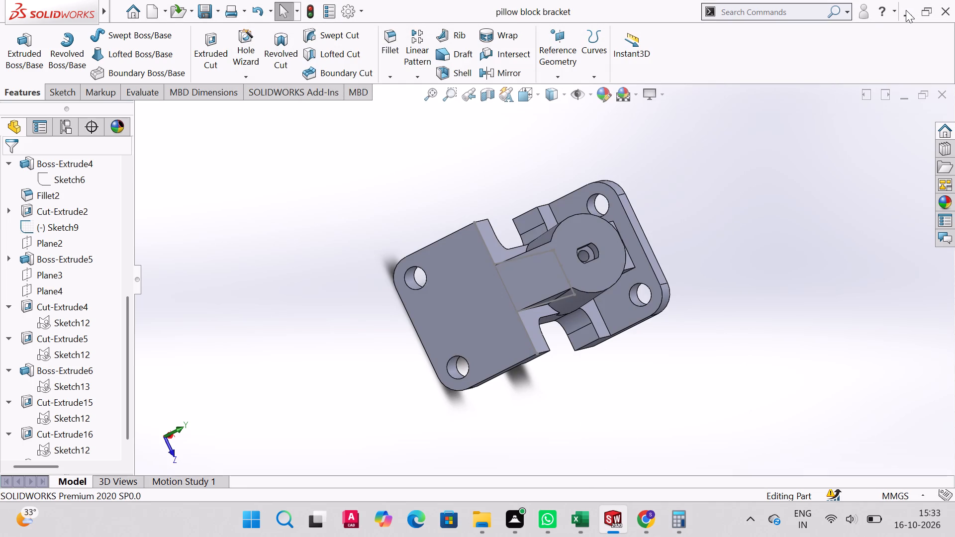